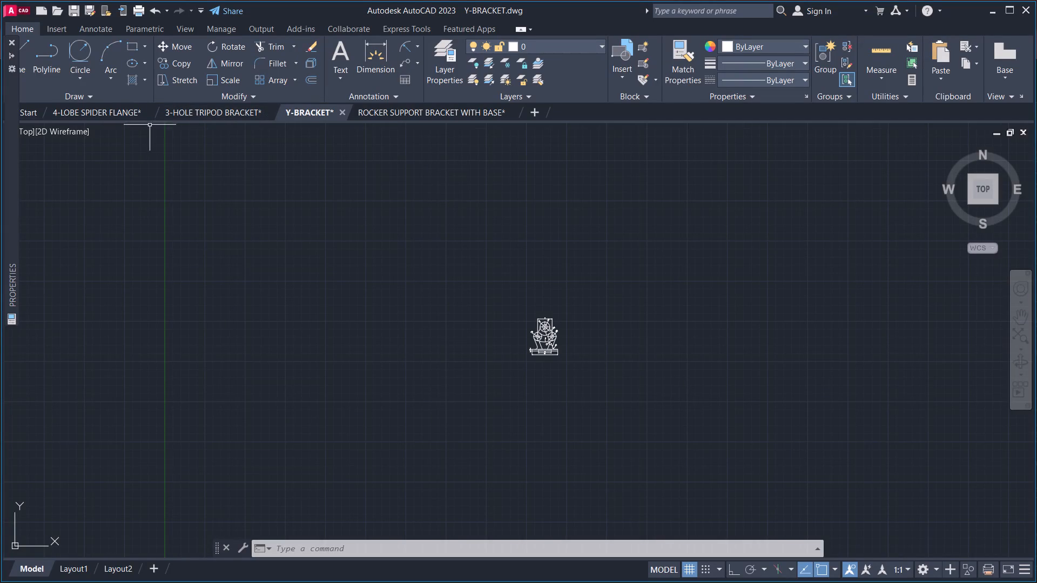
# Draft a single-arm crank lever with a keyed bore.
# Close the 3-HOLE TRIPOD BRACKET, Y-BRACKET and ROCKER SUPPORT BRACKET WITH BASE drawings, leaving 4-LOBE SPIDER FLANGE open.
pyautogui.click(269, 113)
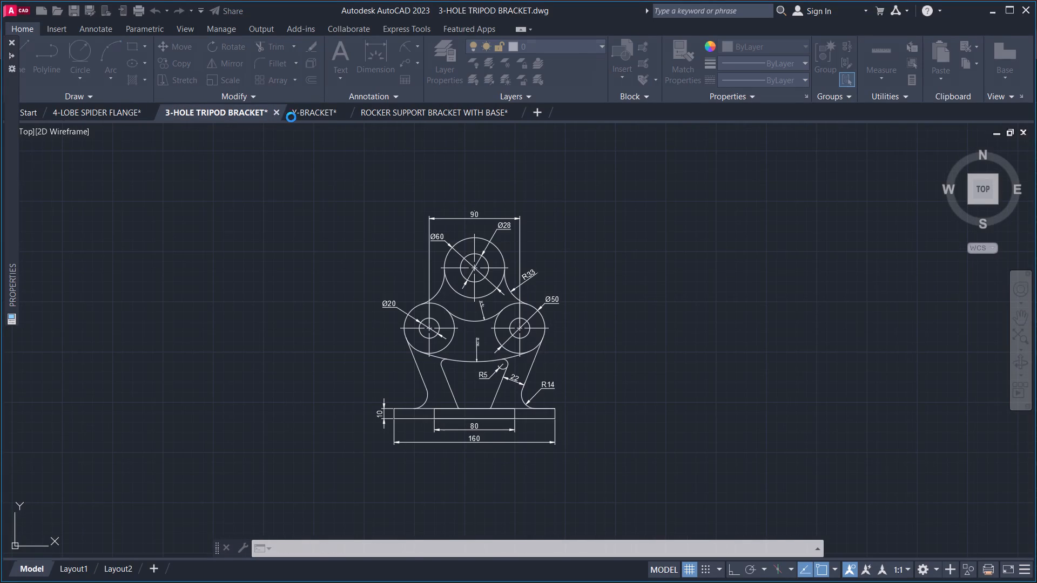
pyautogui.click(488, 332)
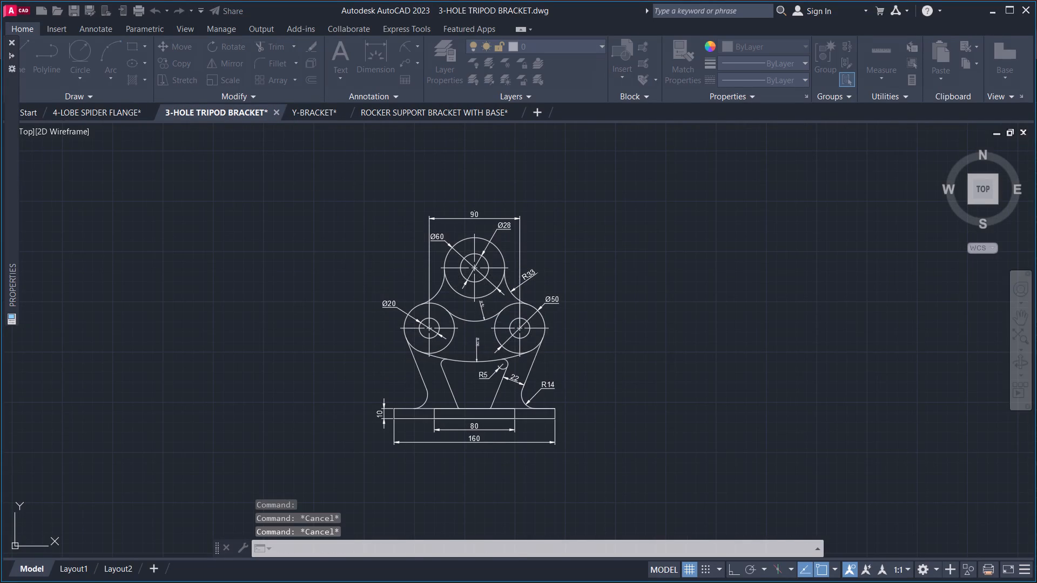
pyautogui.click(219, 110)
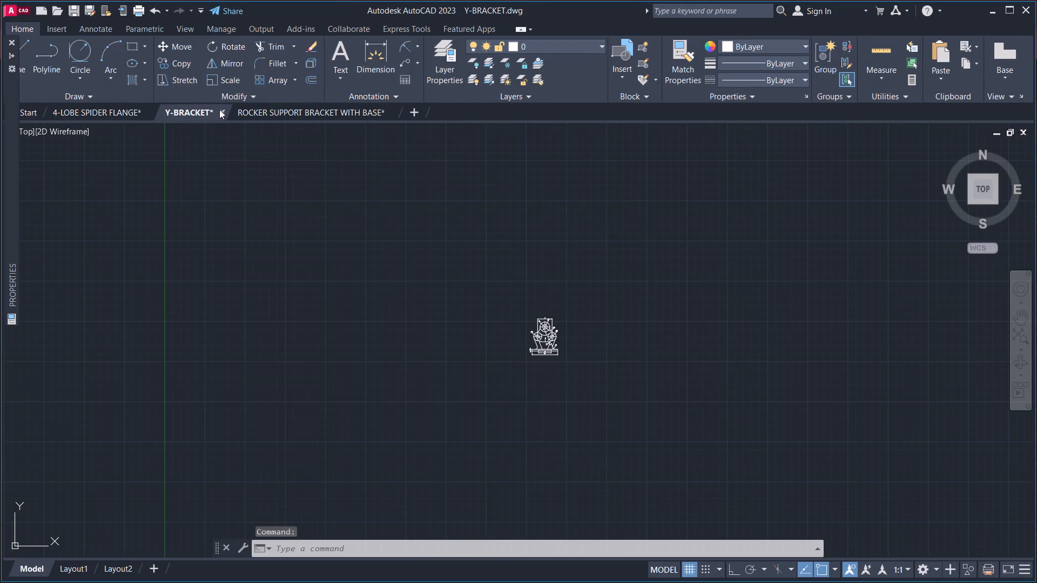
pyautogui.click(489, 328)
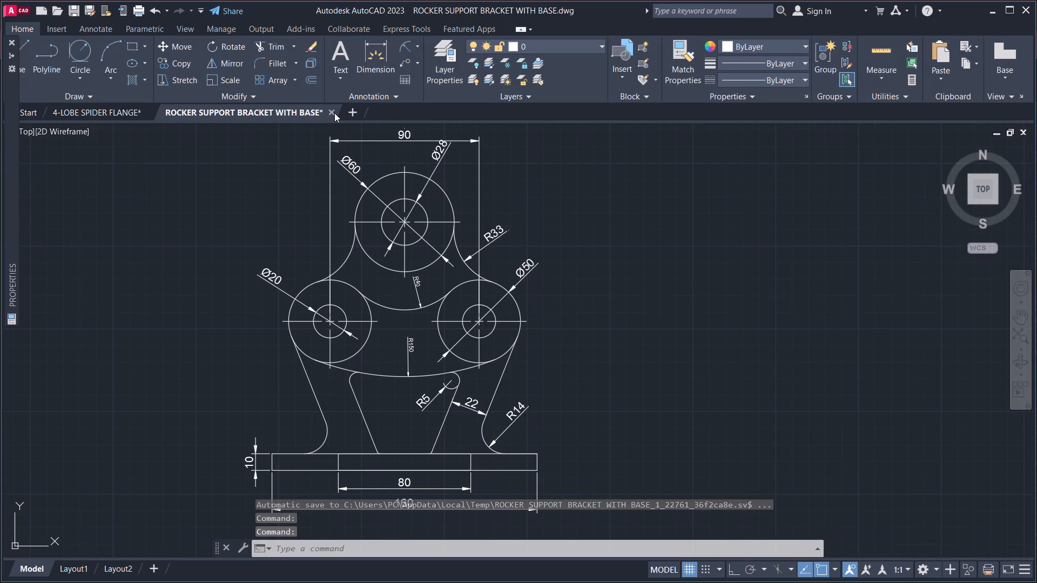
pyautogui.click(334, 113)
pyautogui.click(491, 326)
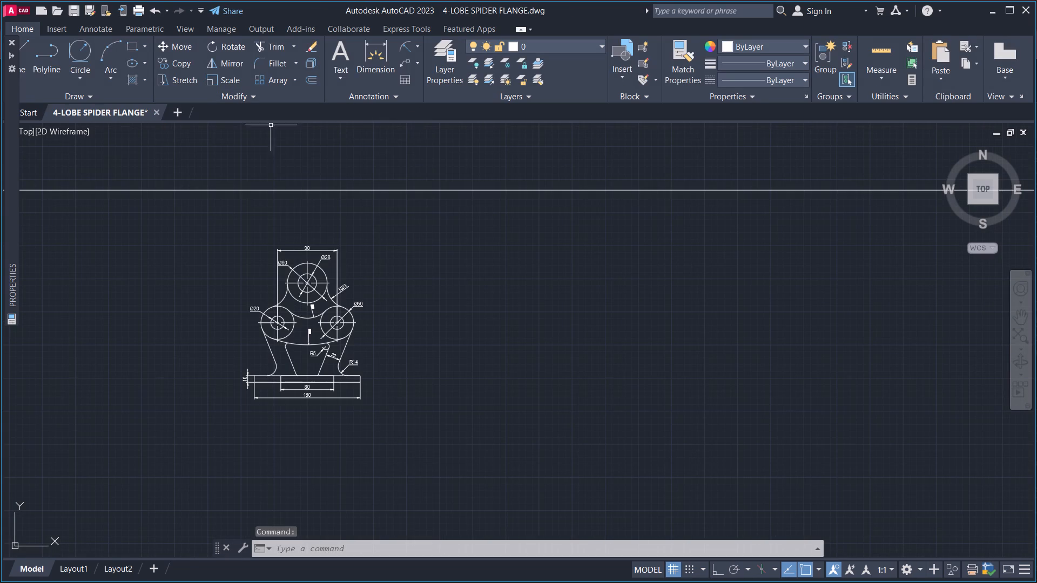
# Draw a circle of diameter 48 in the empty space to the right of the existing bracket drawing.
pyautogui.moveTo(366, 229); pyautogui.dragTo(429, 240, button='middle')
pyautogui.scroll(-3, 430, 239)
pyautogui.scroll(3, 463, 275)
pyautogui.moveTo(389, 269); pyautogui.dragTo(440, 314, button='middle')
pyautogui.scroll(3, 449, 299)
pyautogui.moveTo(516, 294); pyautogui.dragTo(342, 310, button='middle')
pyautogui.scroll(-1, 416, 300)
pyautogui.moveTo(402, 323); pyautogui.dragTo(296, 352, button='middle')
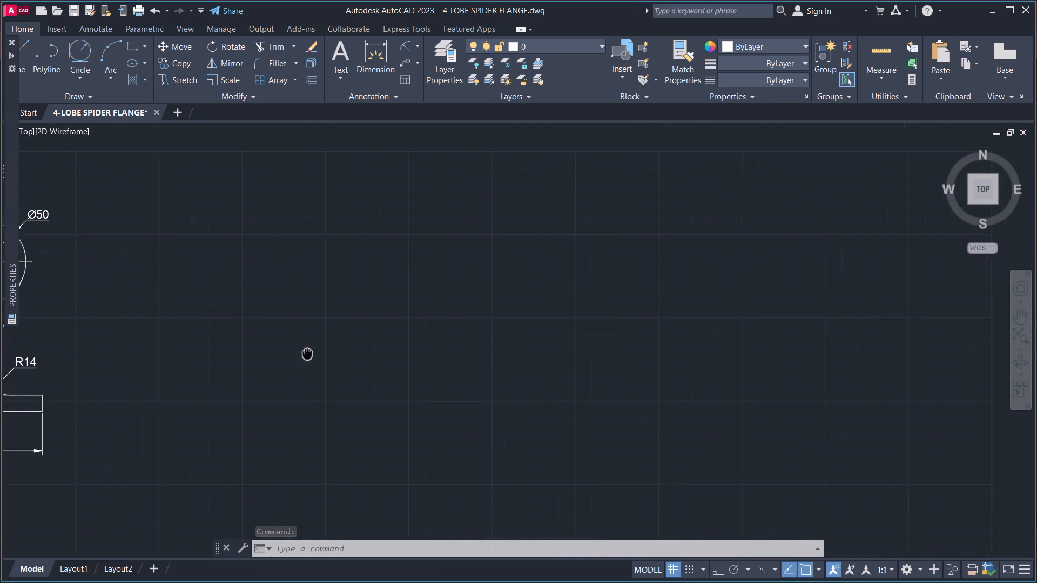
pyautogui.moveTo(296, 352); pyautogui.dragTo(279, 350, button='middle')
pyautogui.moveTo(373, 341); pyautogui.dragTo(365, 400, button='middle')
pyautogui.moveTo(389, 350); pyautogui.dragTo(338, 341, button='middle')
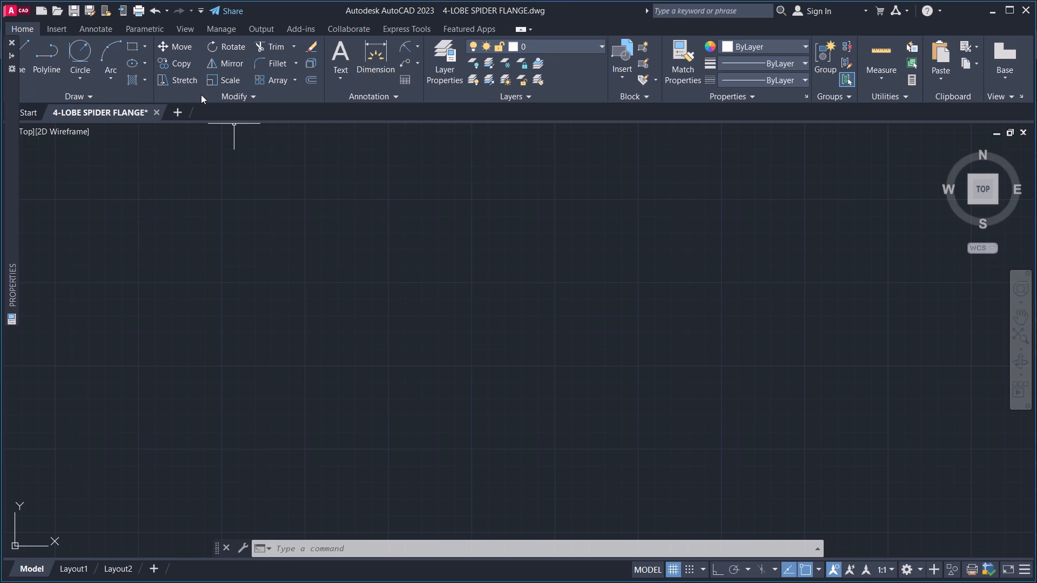
pyautogui.click(75, 77)
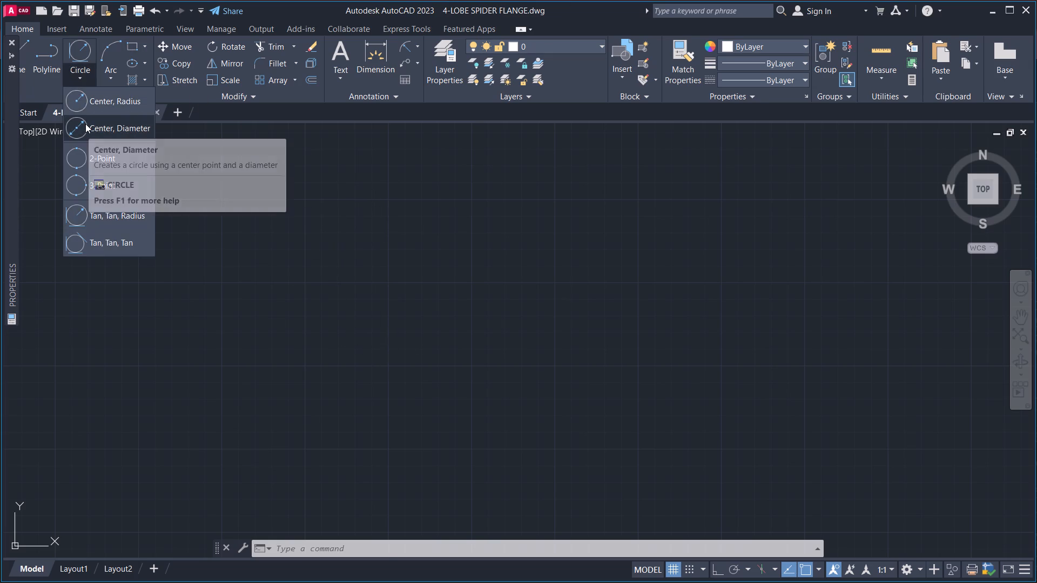
pyautogui.click(85, 124)
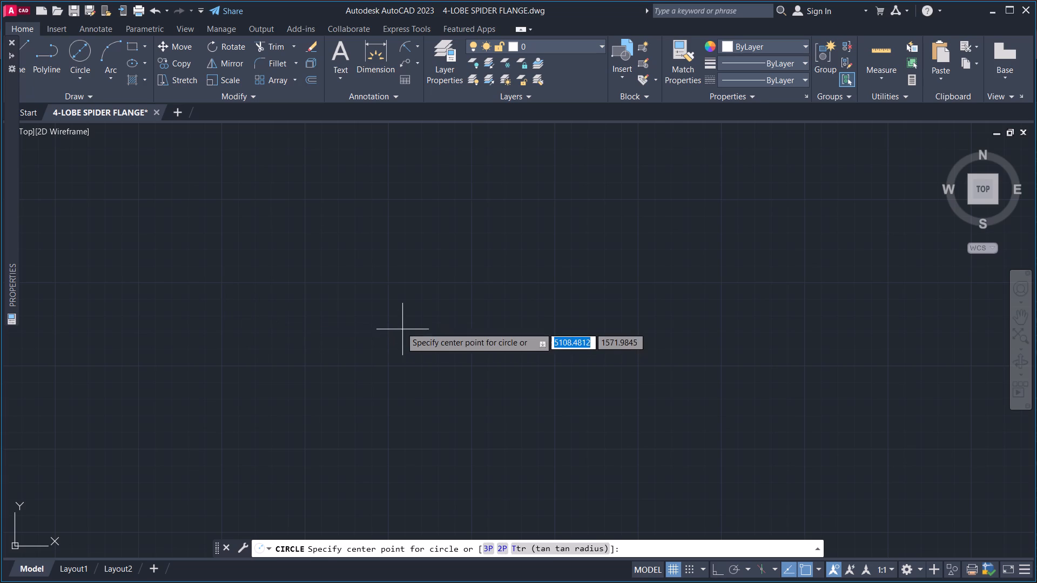
pyautogui.click(399, 326)
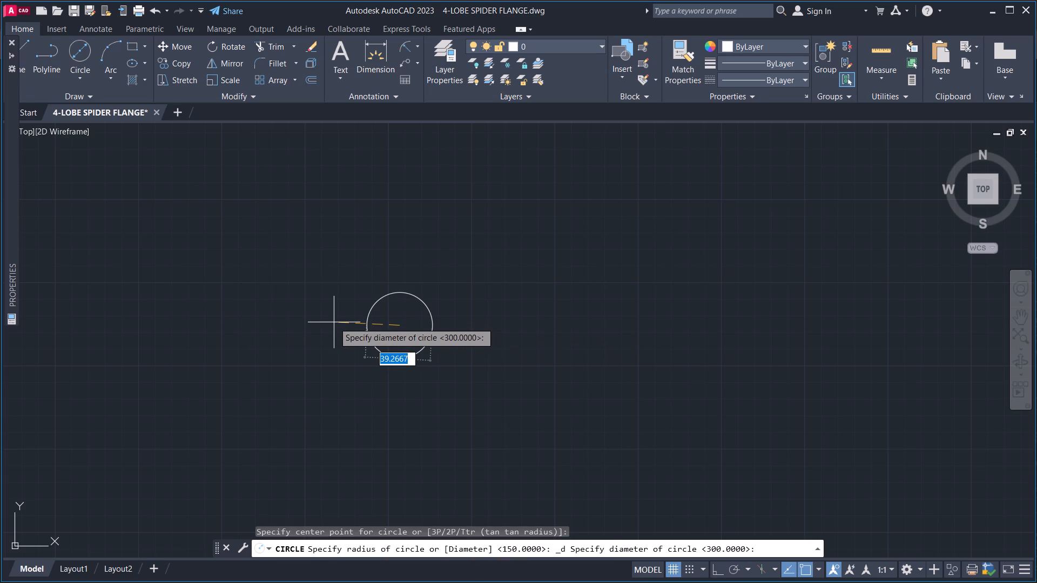
pyautogui.write('48')
pyautogui.press('Return')
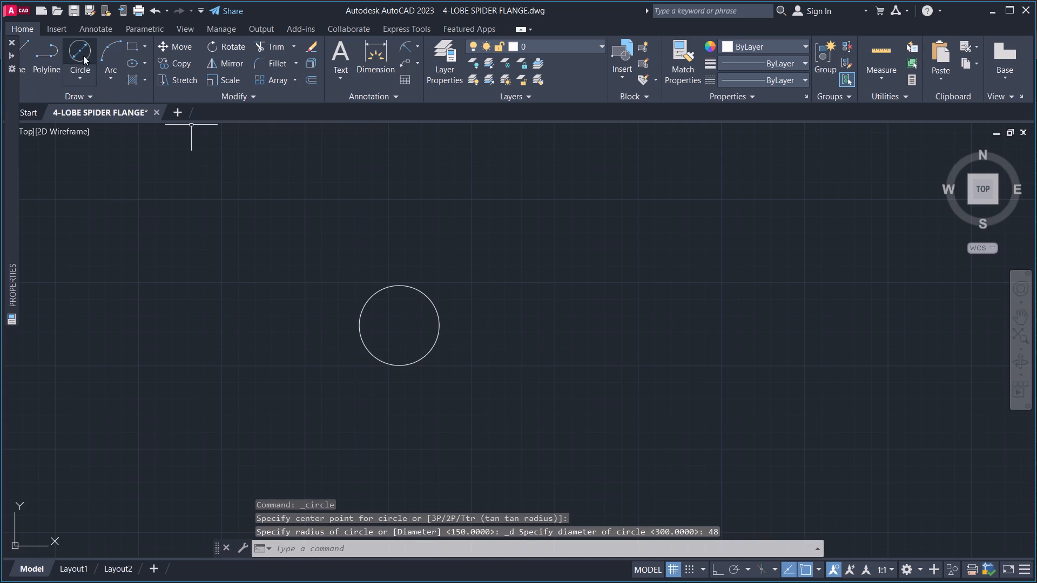
# Draw a concentric circle of radius 14 inside the 48 diameter circle.
pyautogui.click(84, 78)
pyautogui.click(106, 105)
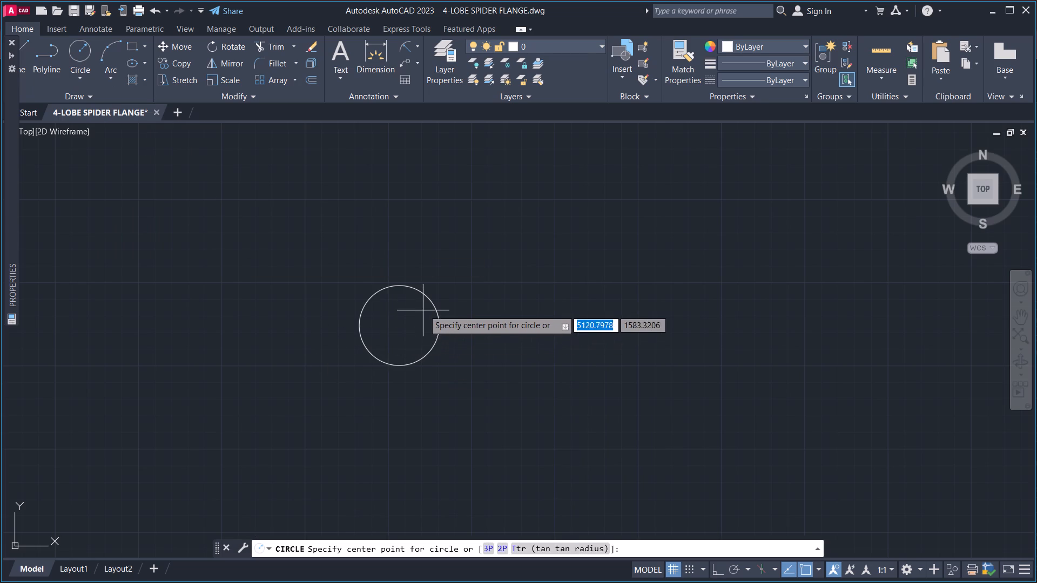
pyautogui.click(401, 325)
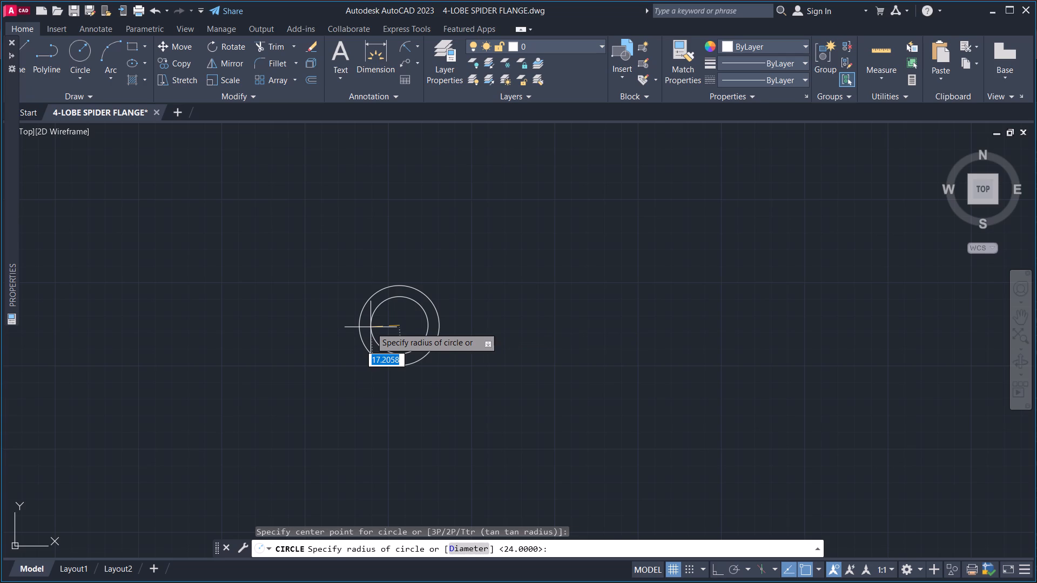
pyautogui.write('14')
pyautogui.press('Return')
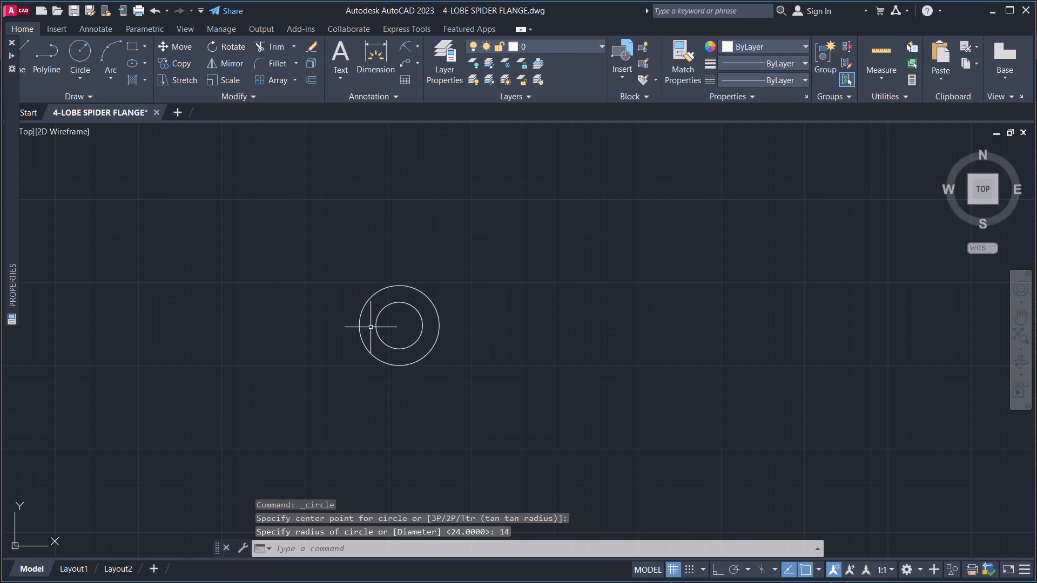
# Add a center mark to the outer 48 diameter circle.
pyautogui.scroll(2, 435, 320)
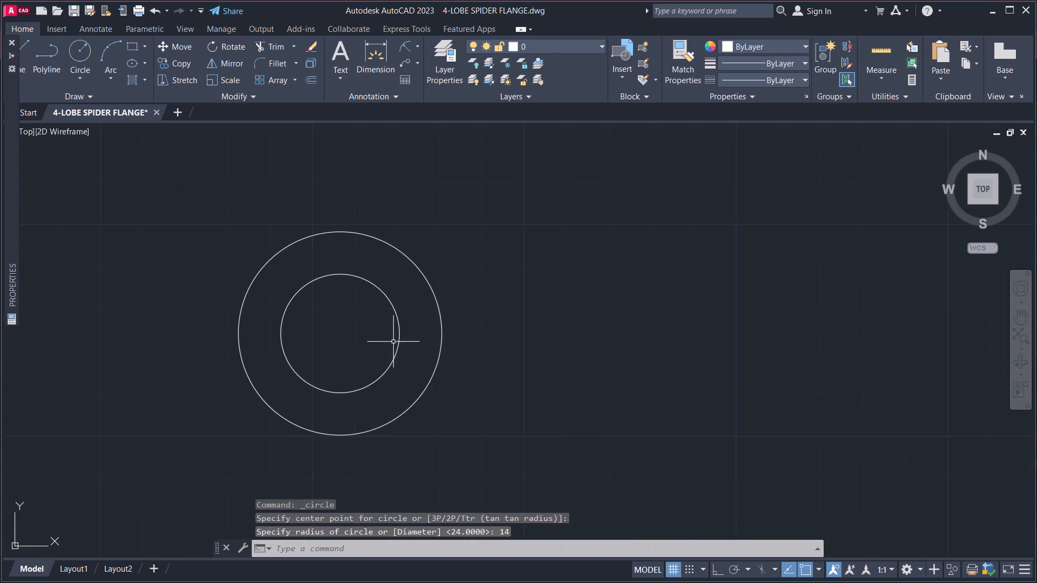
pyautogui.moveTo(393, 342); pyautogui.dragTo(407, 298, button='middle')
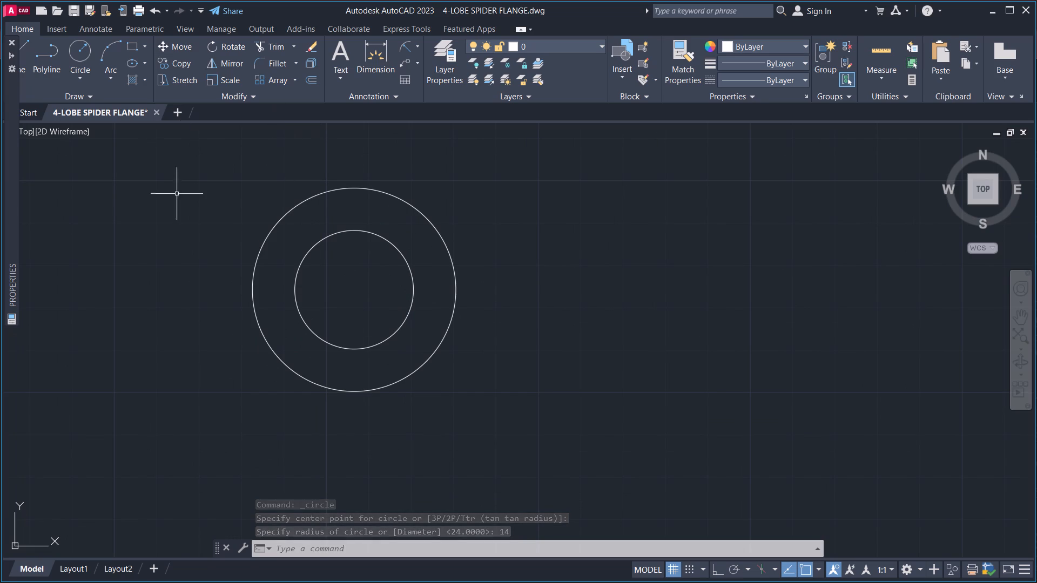
pyautogui.write('CM')
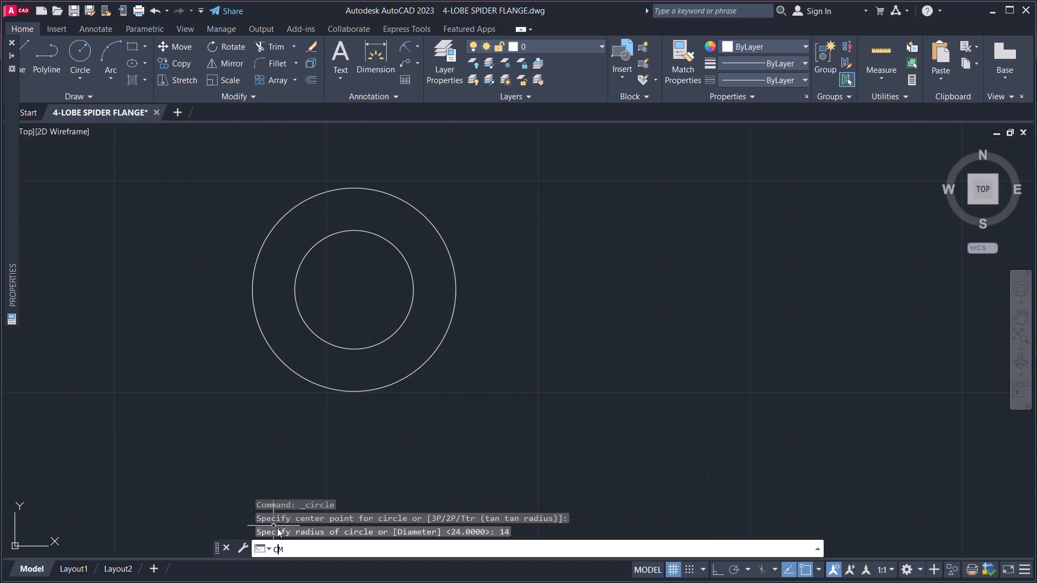
pyautogui.press('space')
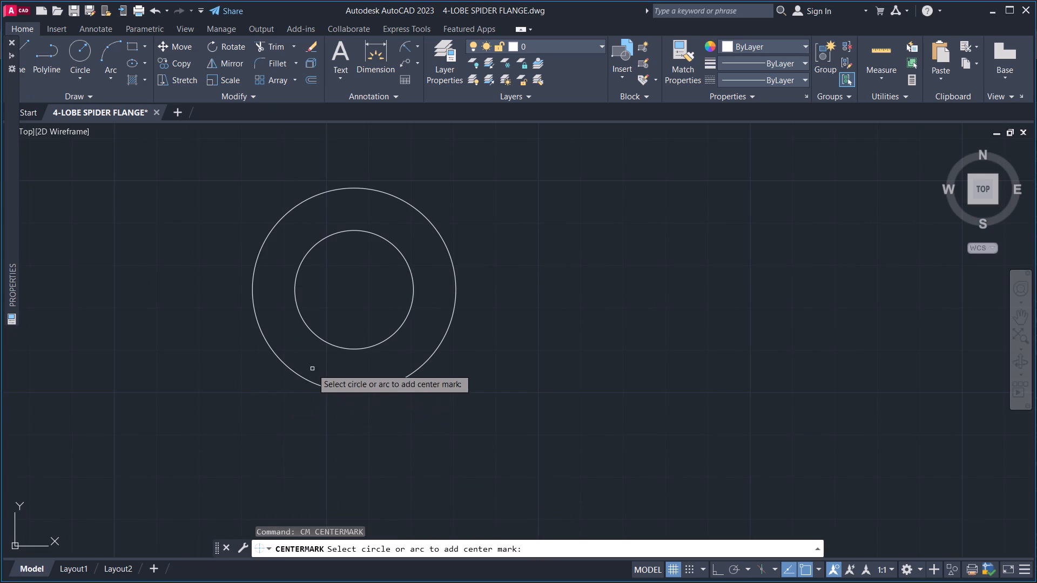
pyautogui.click(302, 377)
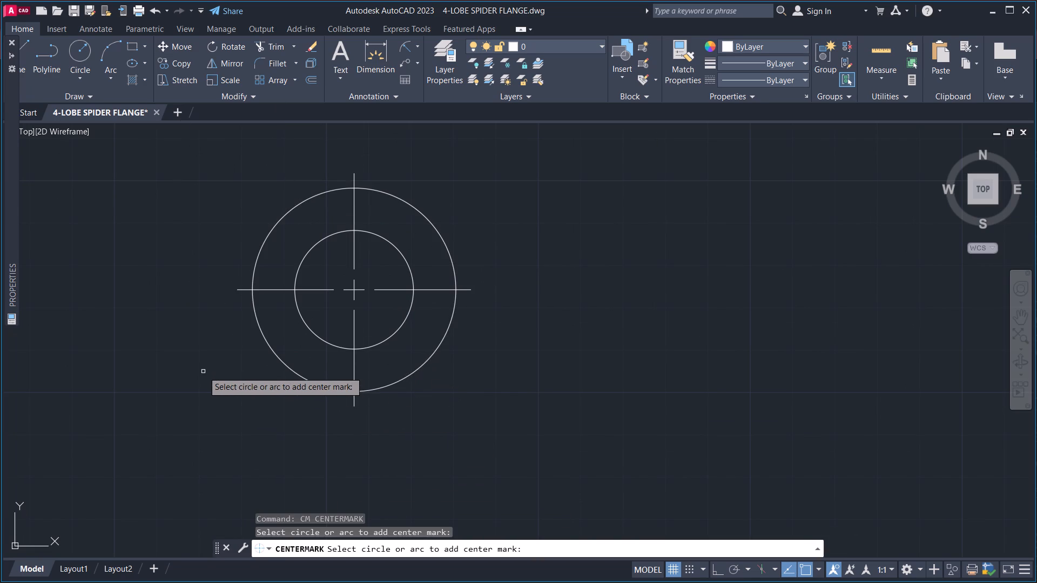
pyautogui.press('Escape')
pyautogui.press('Escape')
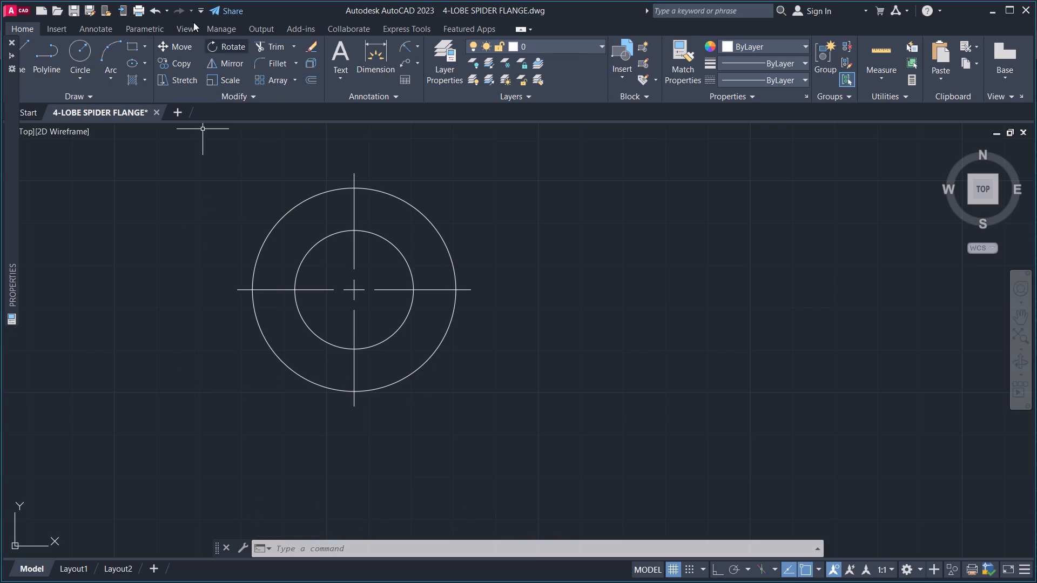
# Copy the radius 14 circle 66 units horizontally to the right with Ortho on.
pyautogui.click(389, 336)
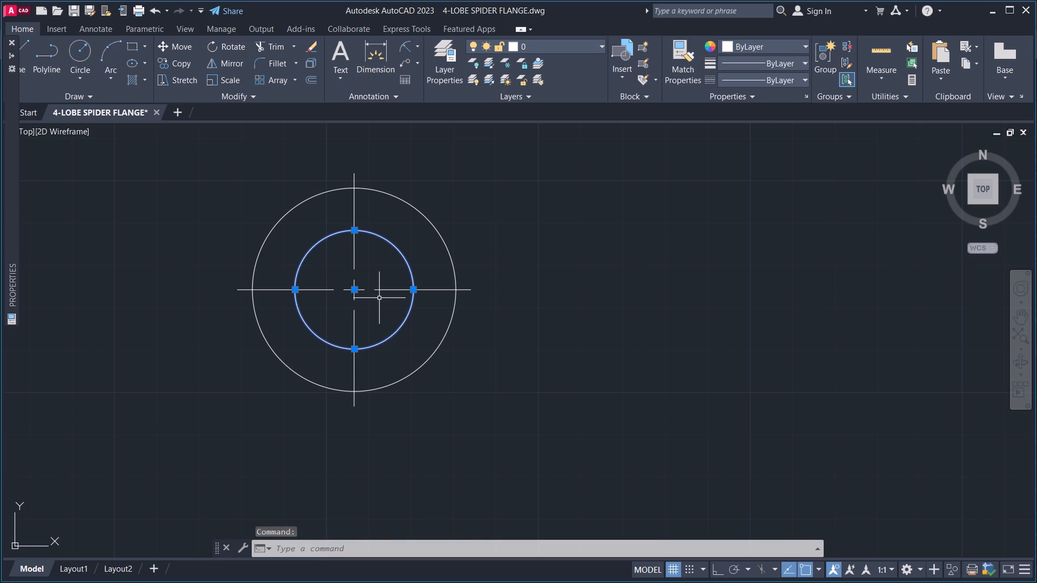
pyautogui.moveTo(575, 398); pyautogui.dragTo(480, 413, button='middle')
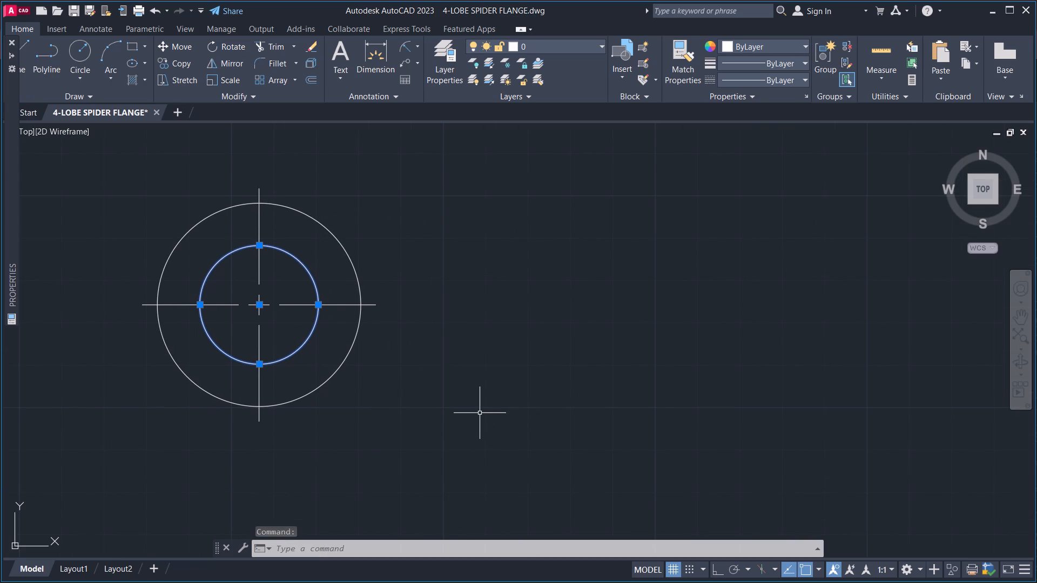
pyautogui.write('CP')
pyautogui.press('space')
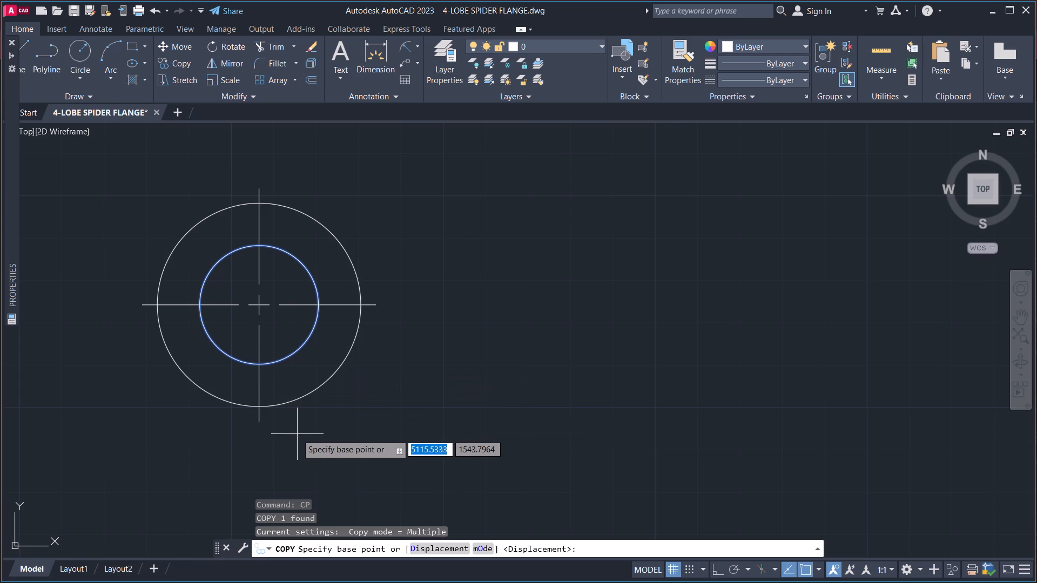
pyautogui.click(284, 444)
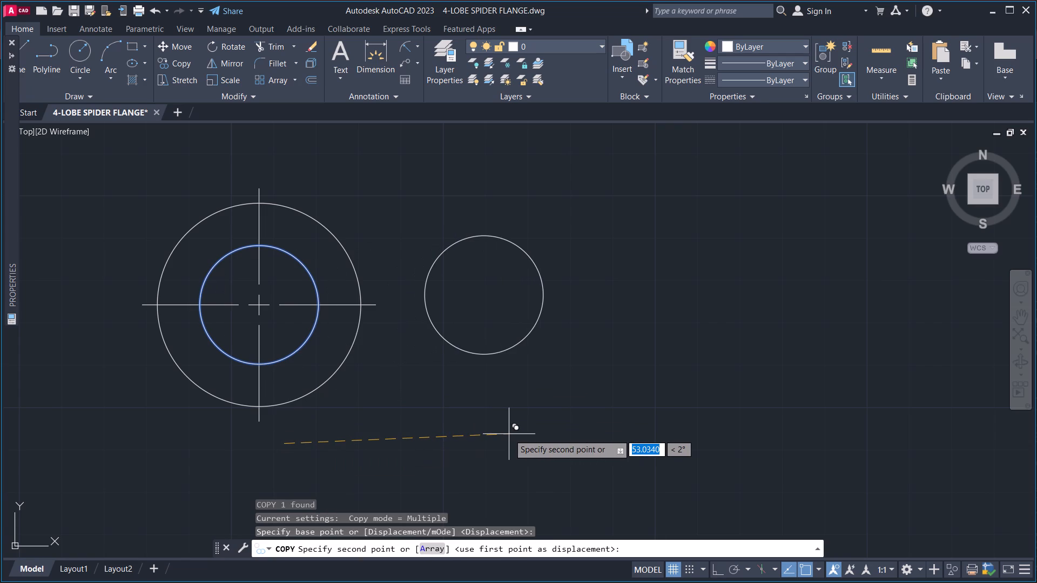
pyautogui.press('F8')
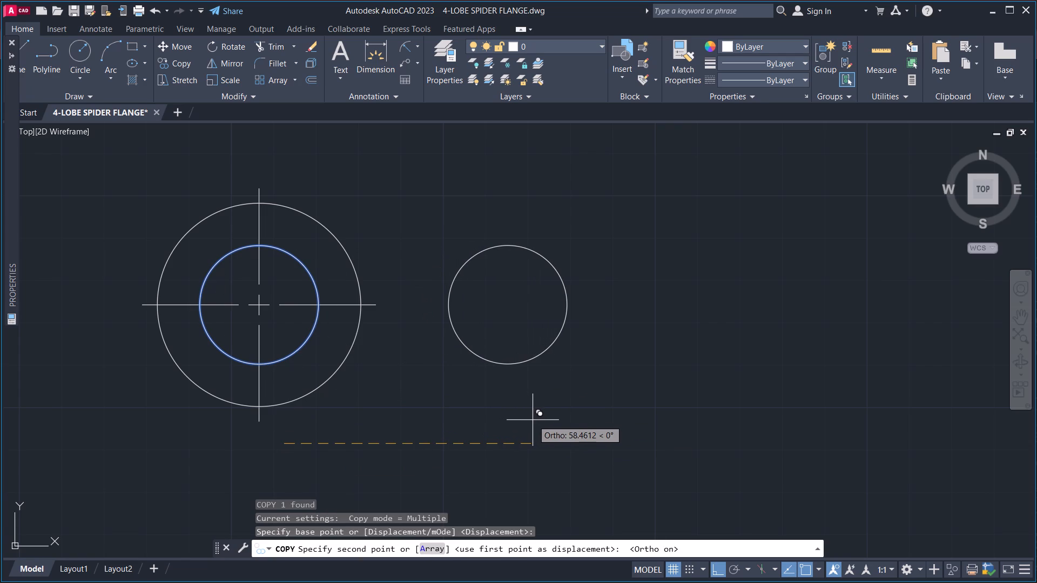
pyautogui.write('66')
pyautogui.press('Return')
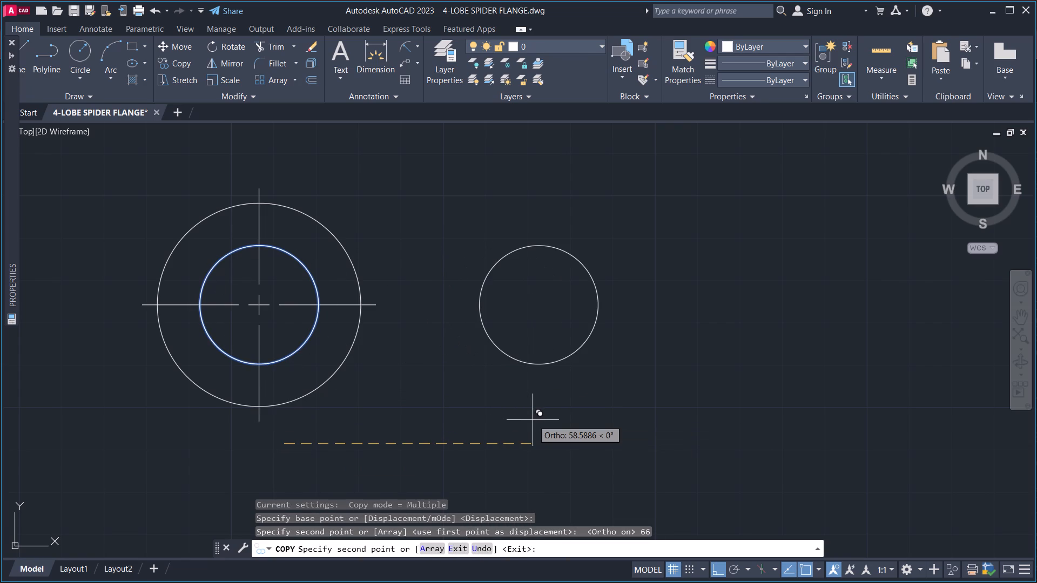
pyautogui.press('Escape')
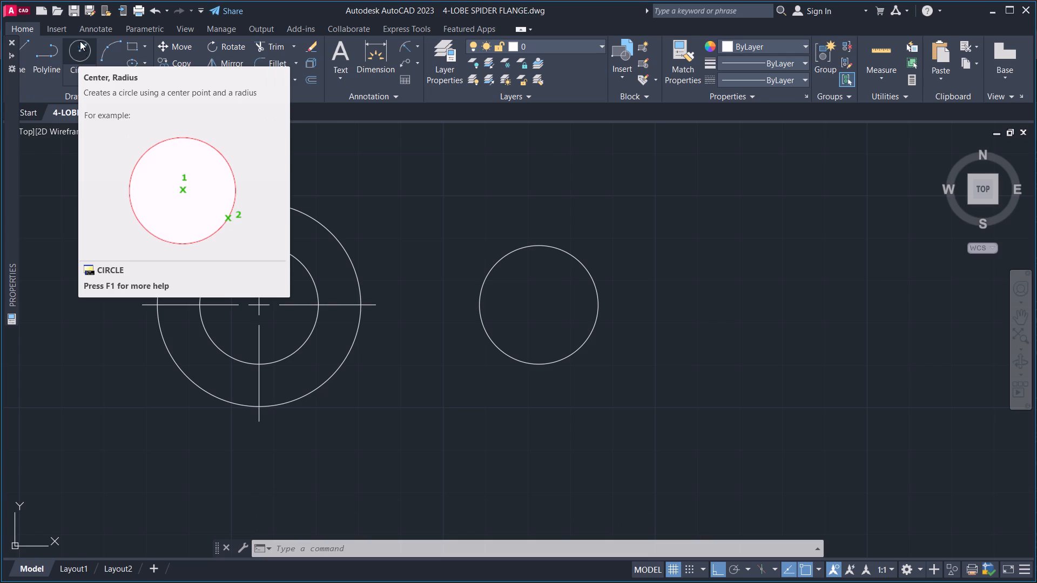
# Draw a circle of diameter 10 at the center of the copied circle.
pyautogui.click(79, 79)
pyautogui.click(96, 136)
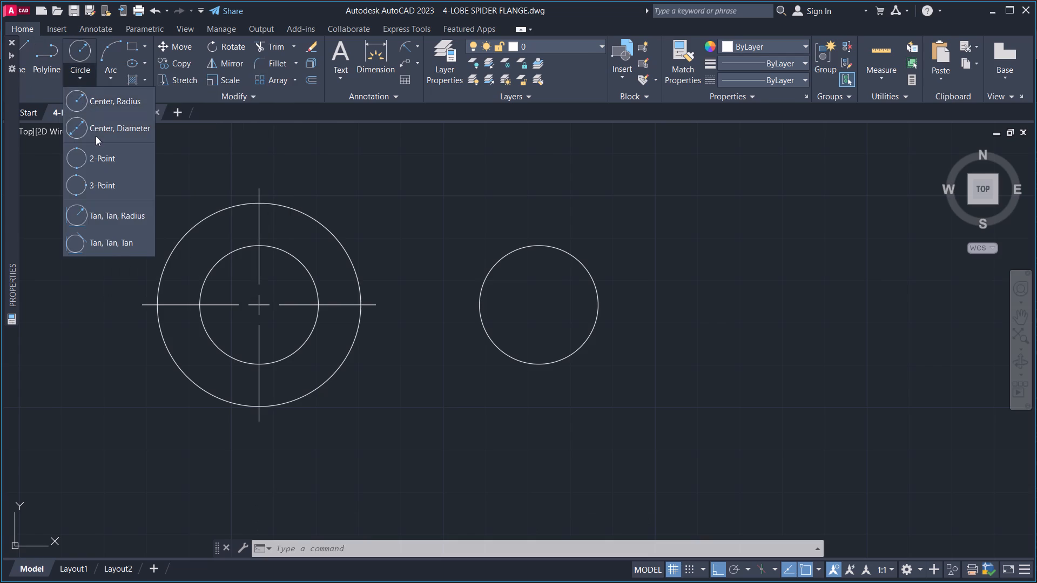
pyautogui.click(541, 305)
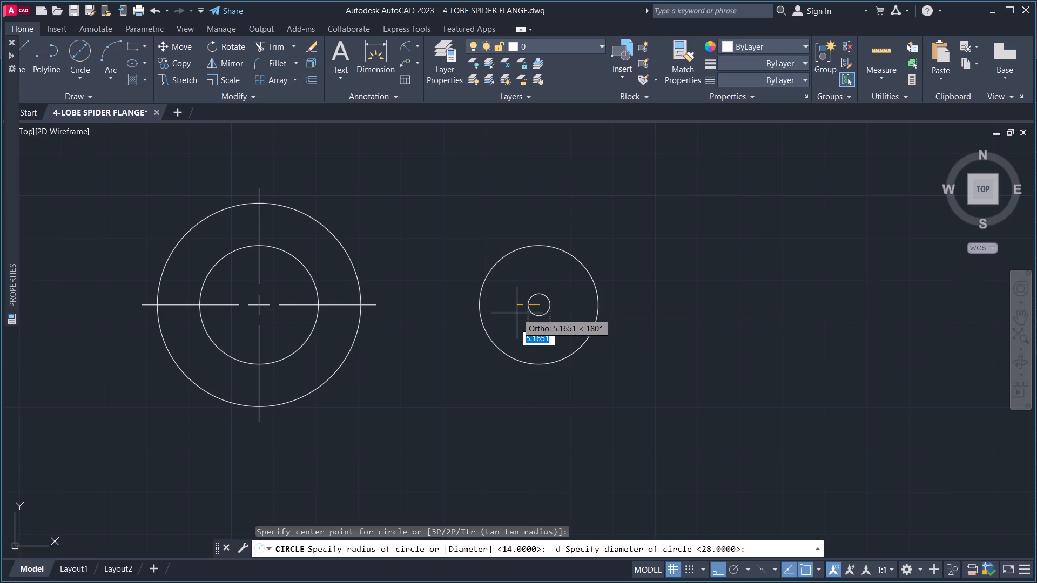
pyautogui.write('10')
pyautogui.press('Return')
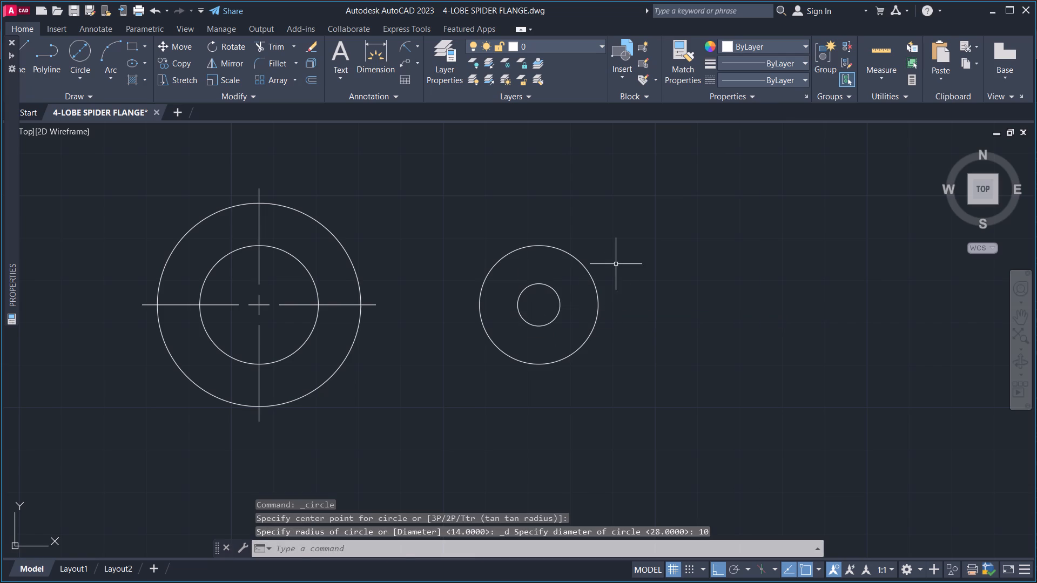
# Delete the copied radius 14 circle around the 10 diameter circle.
pyautogui.moveTo(616, 264); pyautogui.dragTo(604, 273)
pyautogui.click(585, 298)
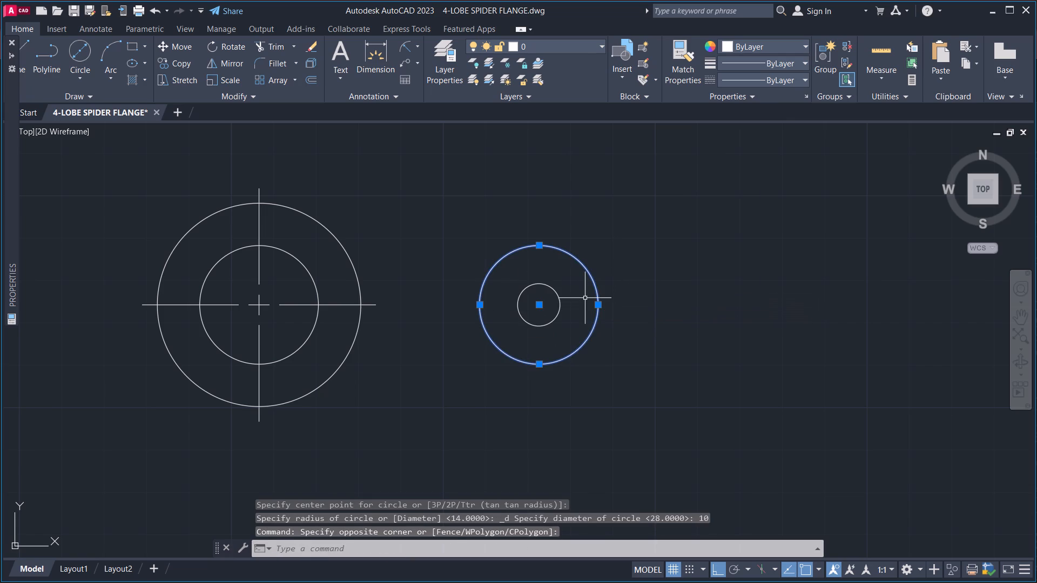
pyautogui.press('Delete')
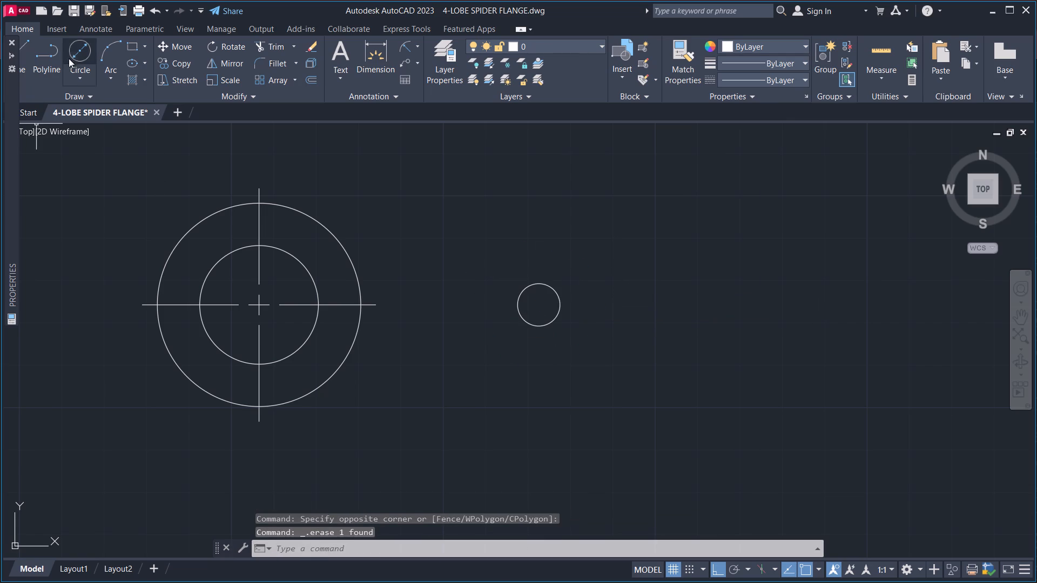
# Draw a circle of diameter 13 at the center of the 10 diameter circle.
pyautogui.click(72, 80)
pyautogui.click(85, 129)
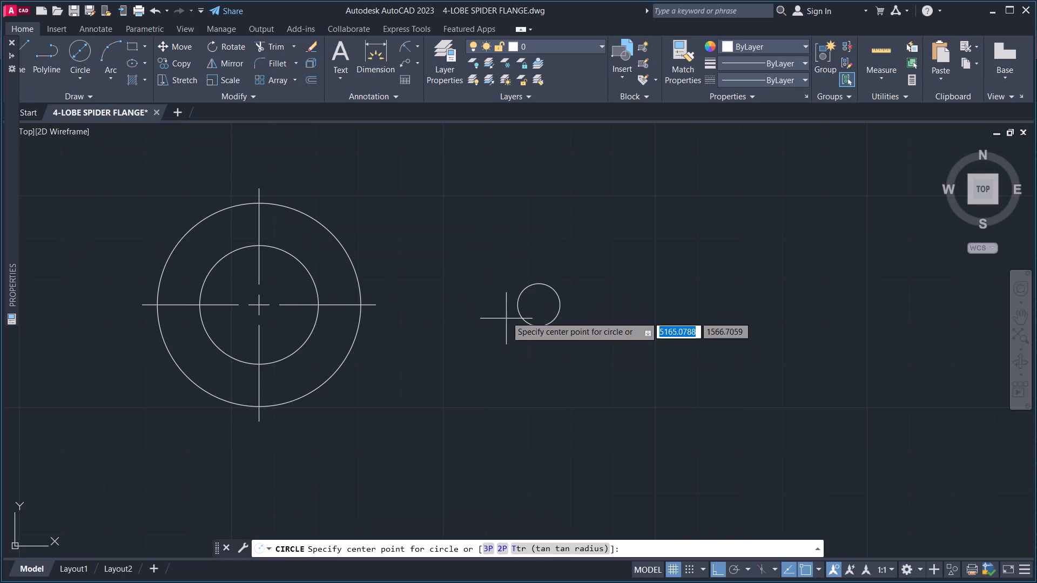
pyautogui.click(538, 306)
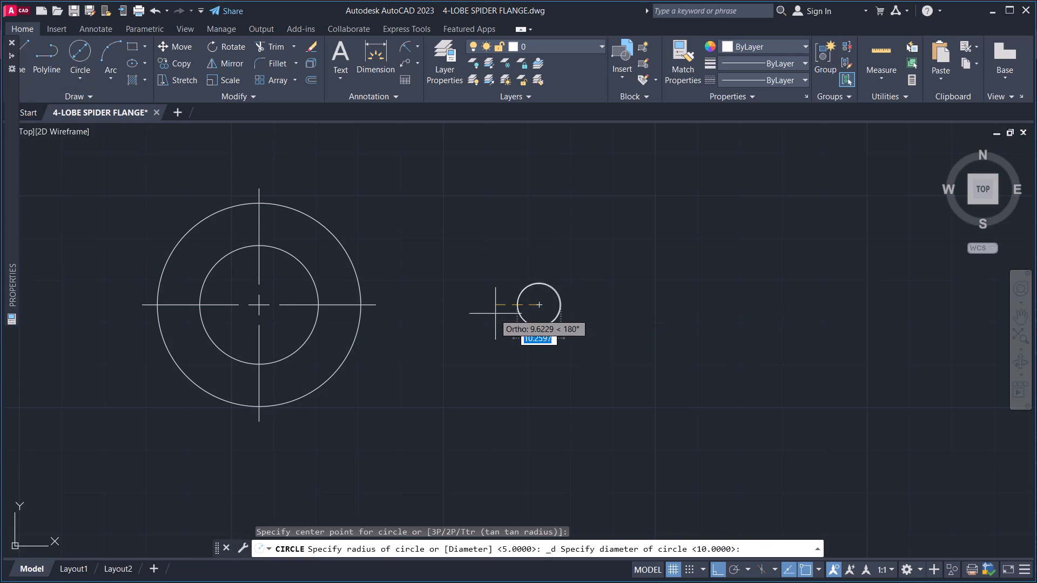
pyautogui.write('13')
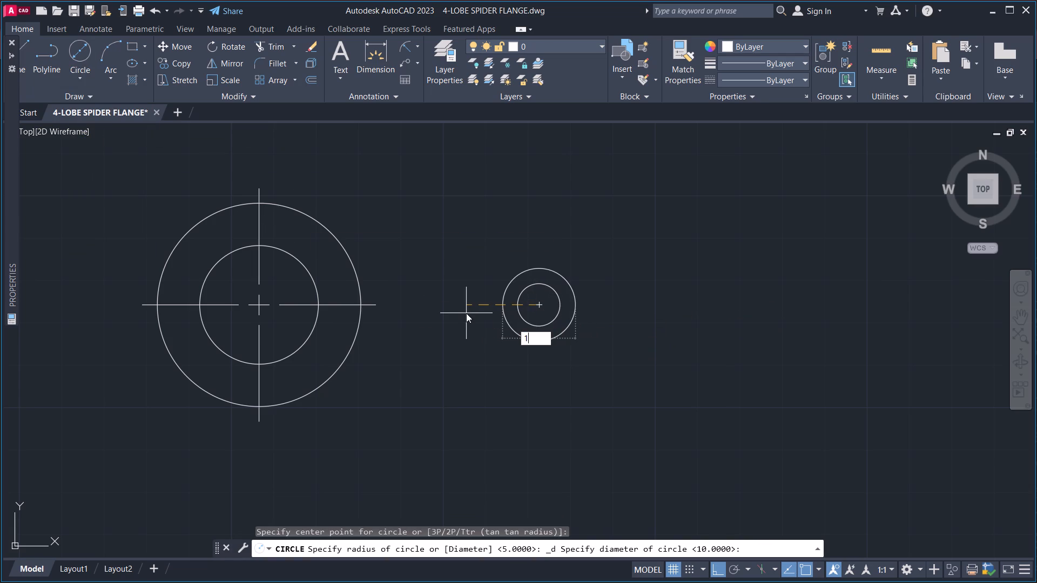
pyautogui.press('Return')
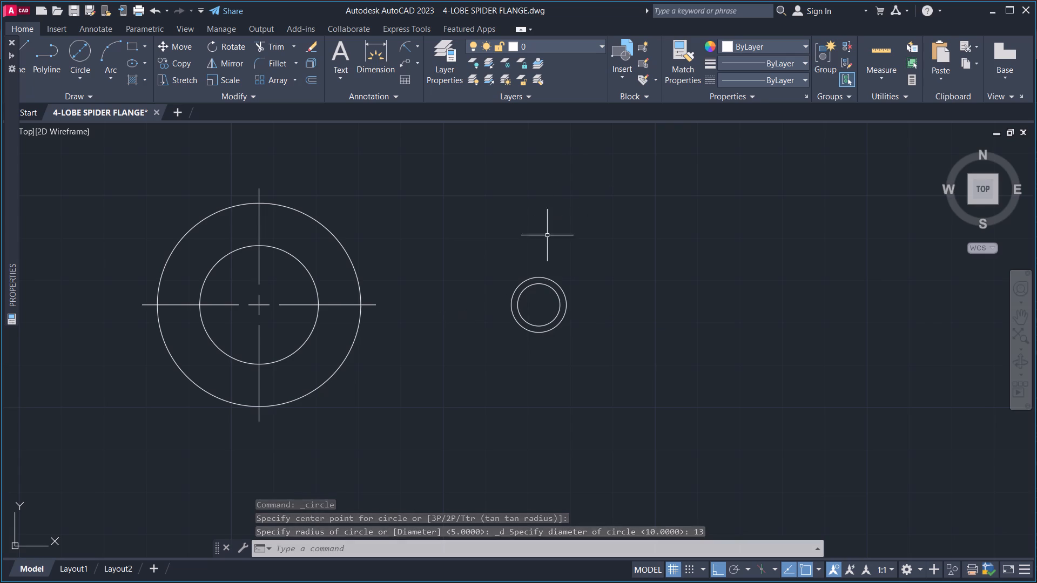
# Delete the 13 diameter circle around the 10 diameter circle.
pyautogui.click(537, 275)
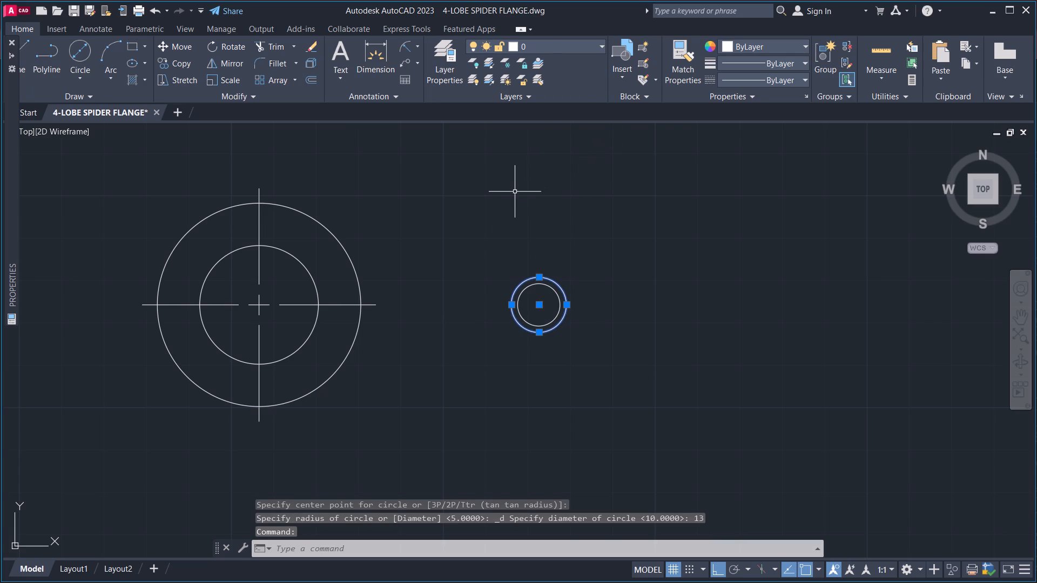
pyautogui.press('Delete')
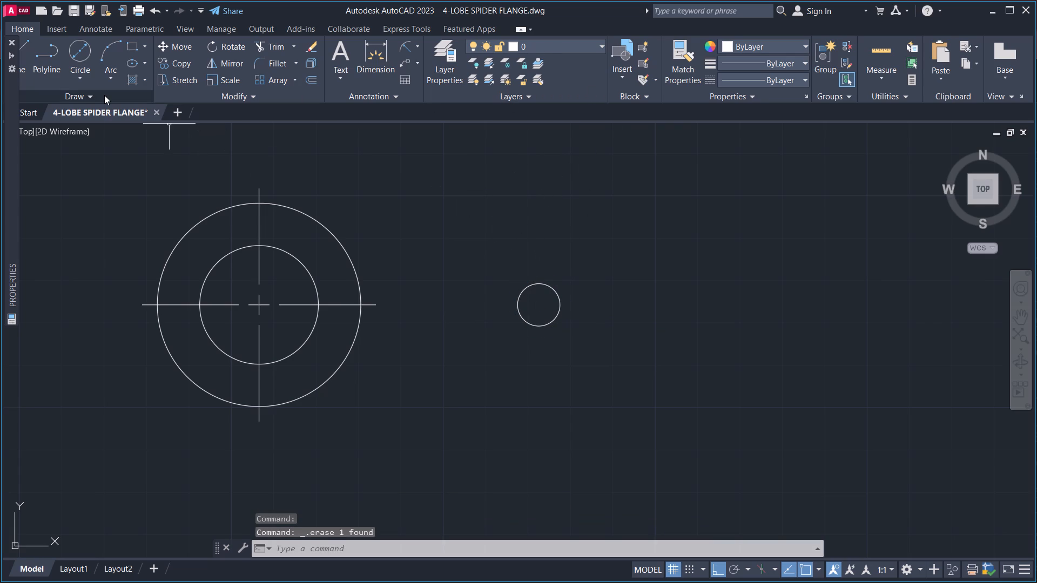
# Draw a circle of radius 13 at the center of the 10 diameter circle.
pyautogui.click(77, 79)
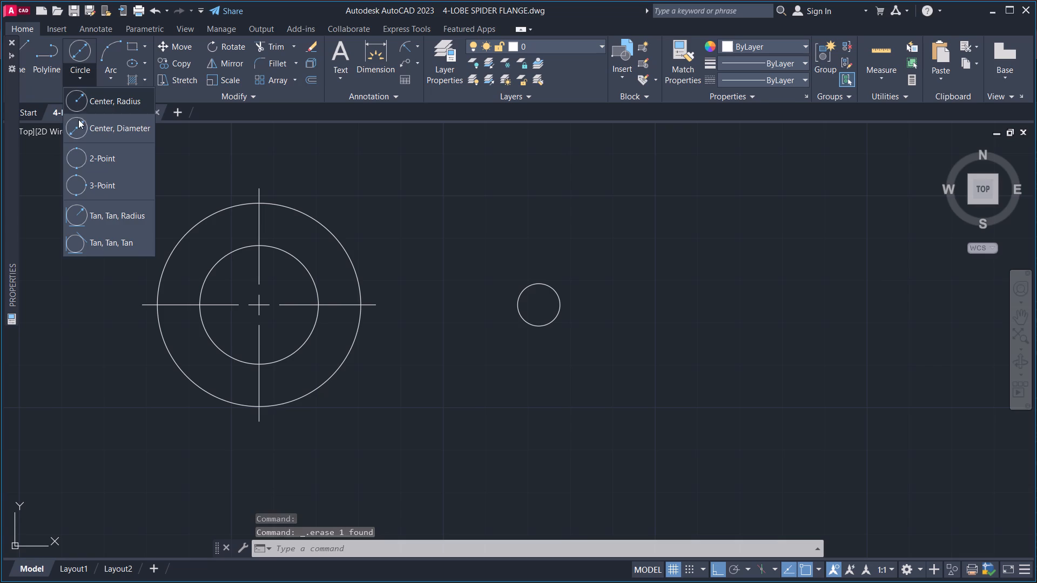
pyautogui.click(126, 105)
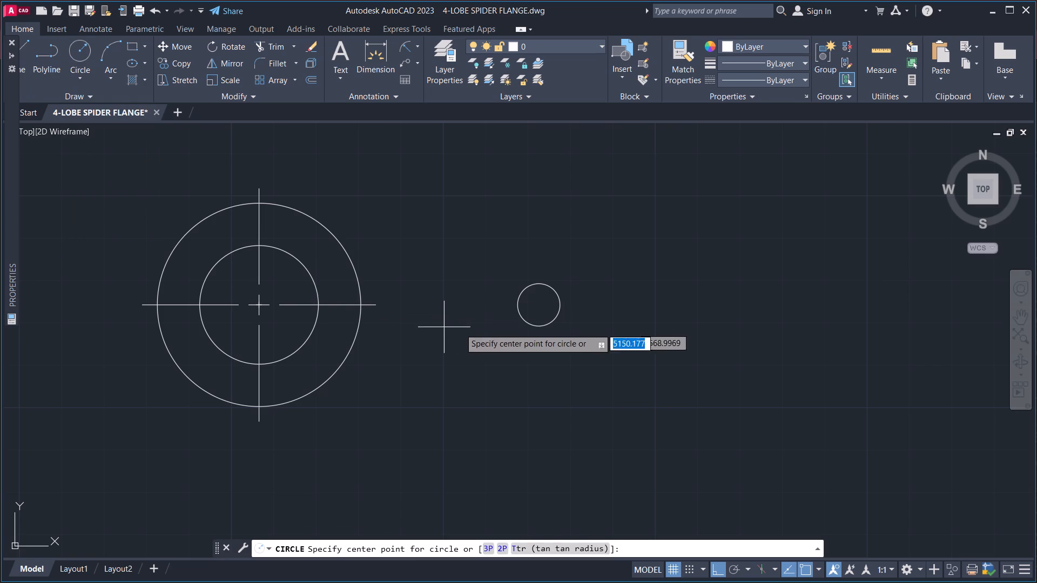
pyautogui.click(537, 306)
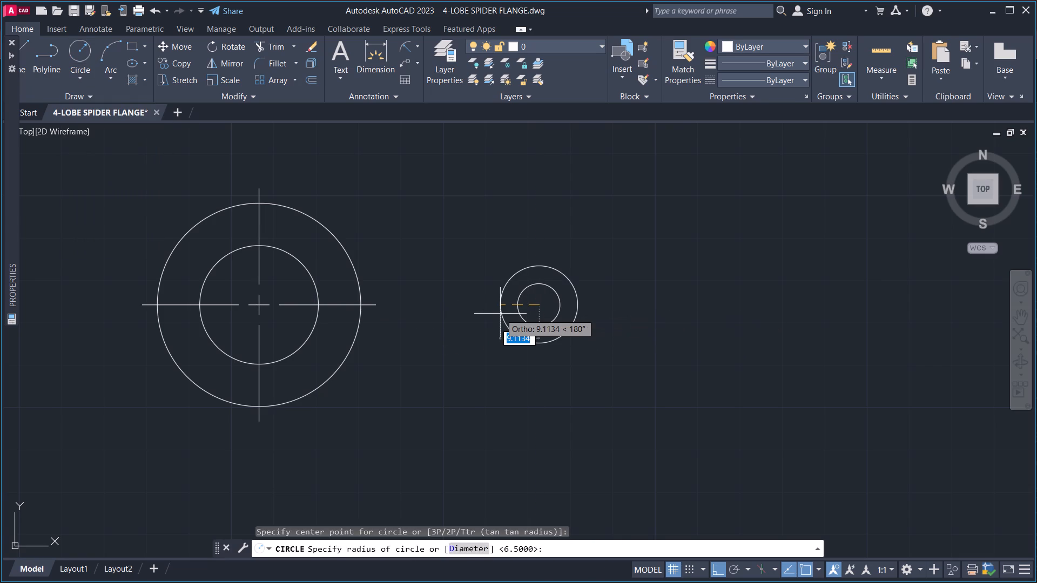
pyautogui.press('1')
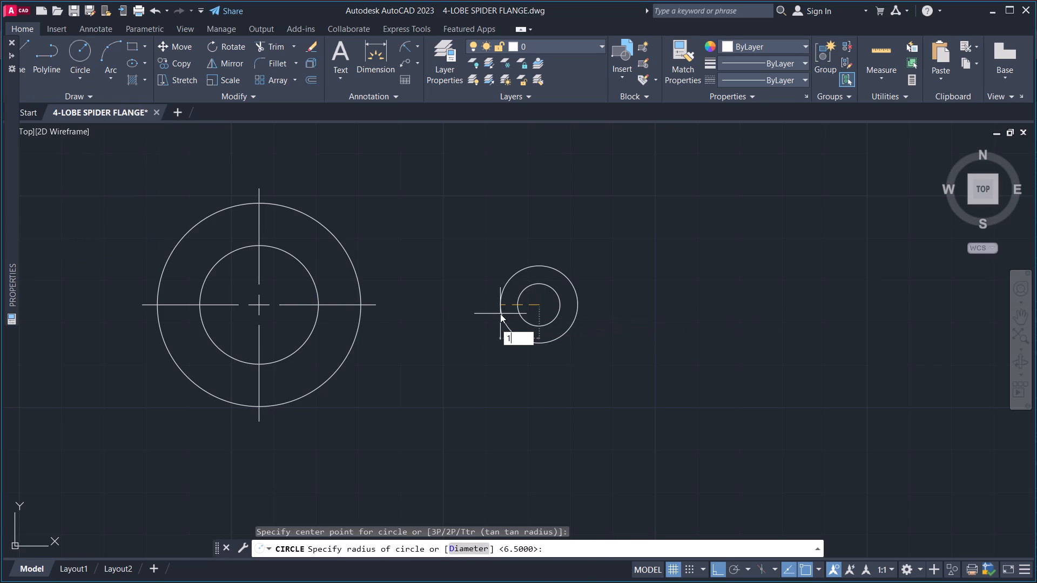
pyautogui.press('3')
pyautogui.press('Return')
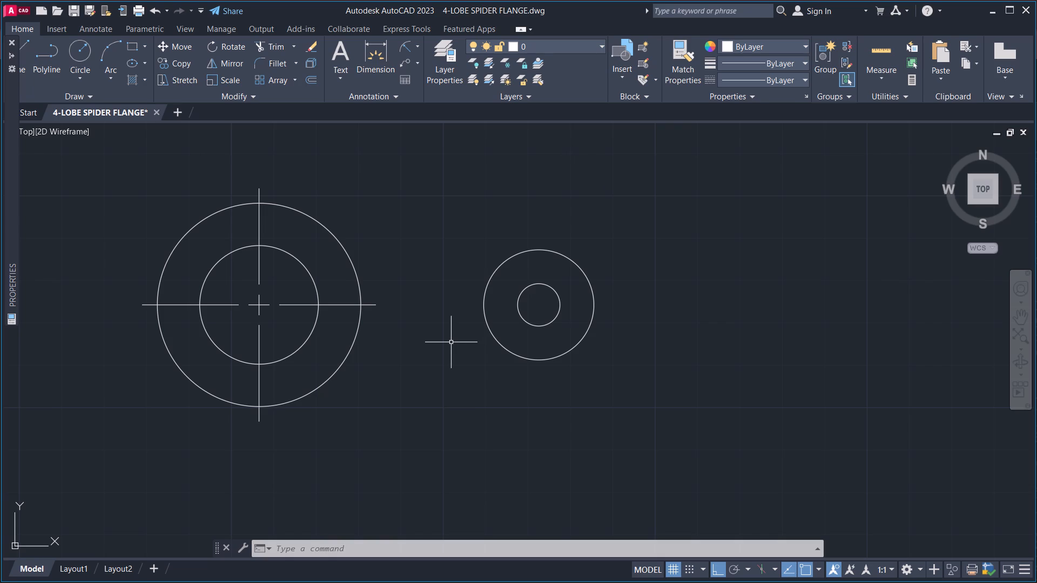
# Draw a line from the top quadrant of the 48 diameter hub circle to the top quadrant of the radius 13 circle.
pyautogui.moveTo(433, 302); pyautogui.dragTo(445, 301, button='middle')
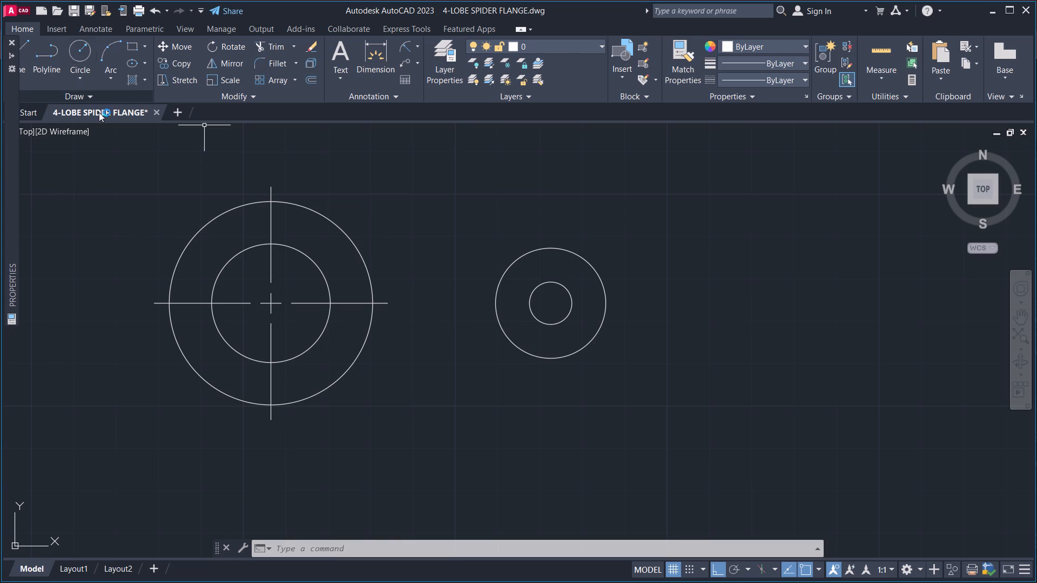
pyautogui.click(26, 57)
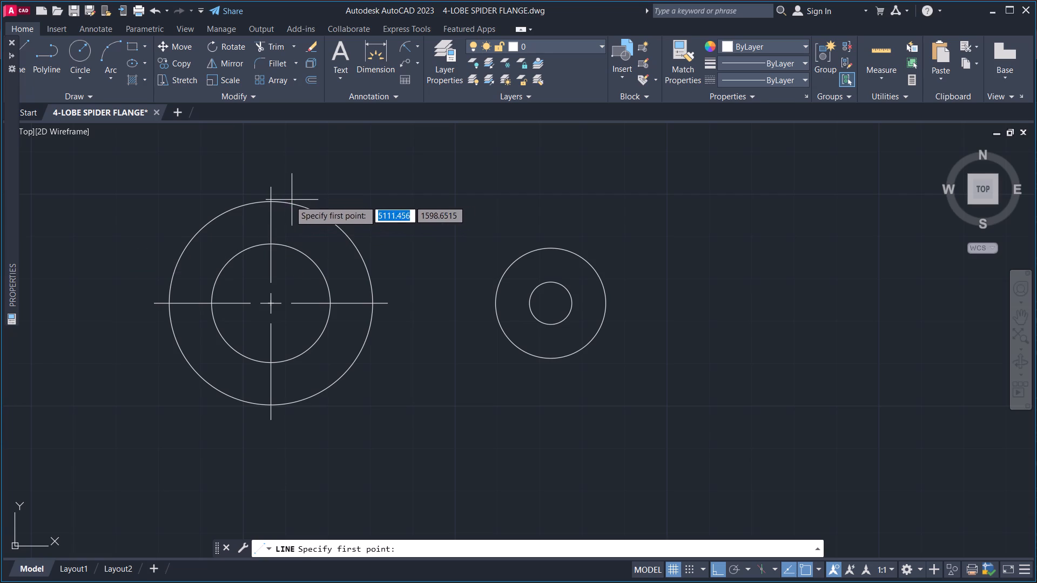
pyautogui.click(271, 201)
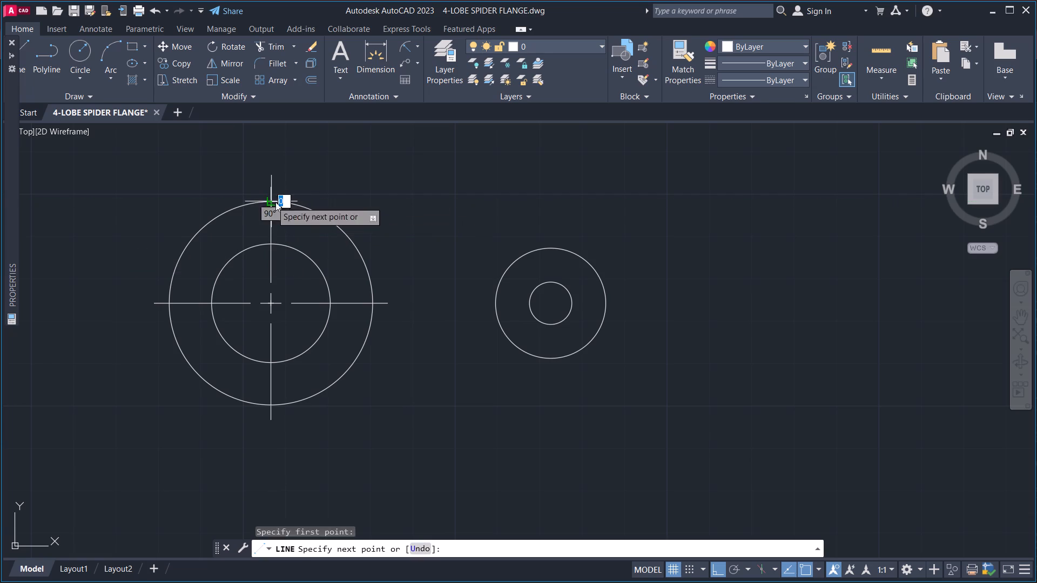
pyautogui.click(553, 248)
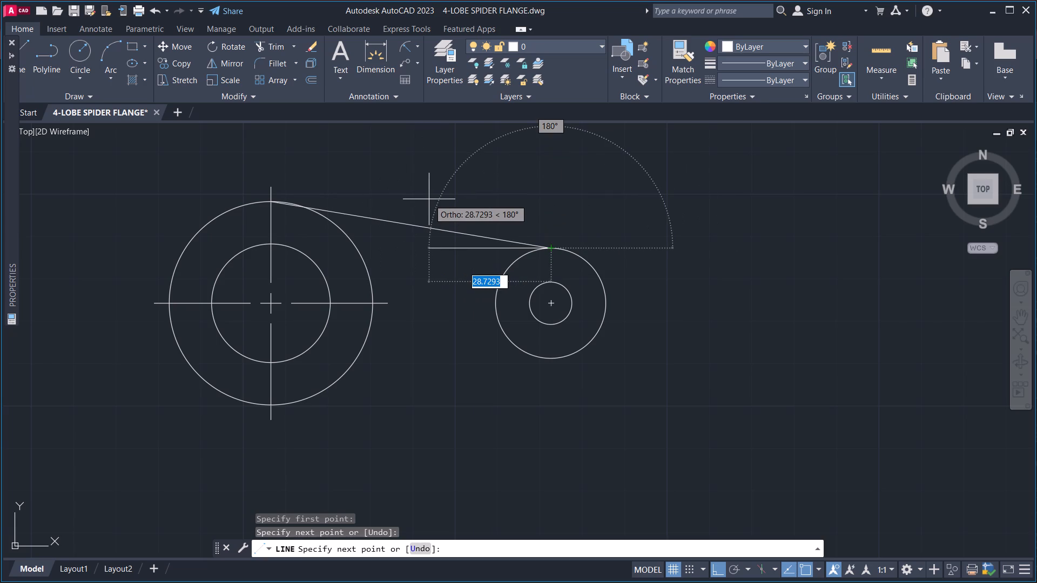
pyautogui.press('Escape')
# Stretch the upper line's hub endpoint along the 48 diameter circle to a point on its edge slightly nearer the lobe.
pyautogui.scroll(2, 286, 212)
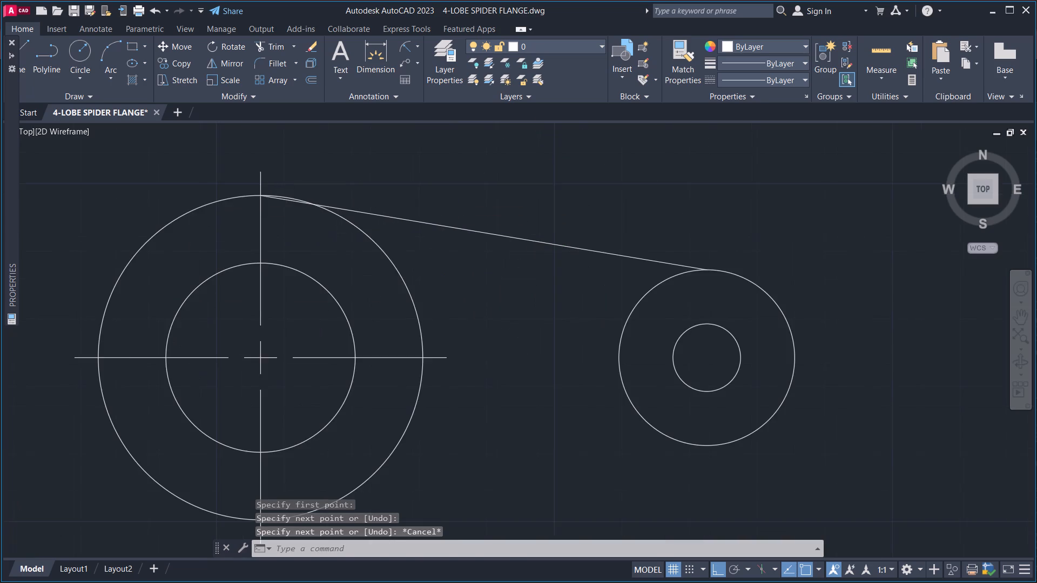
pyautogui.moveTo(285, 213); pyautogui.dragTo(296, 334, button='middle')
pyautogui.scroll(1, 298, 322)
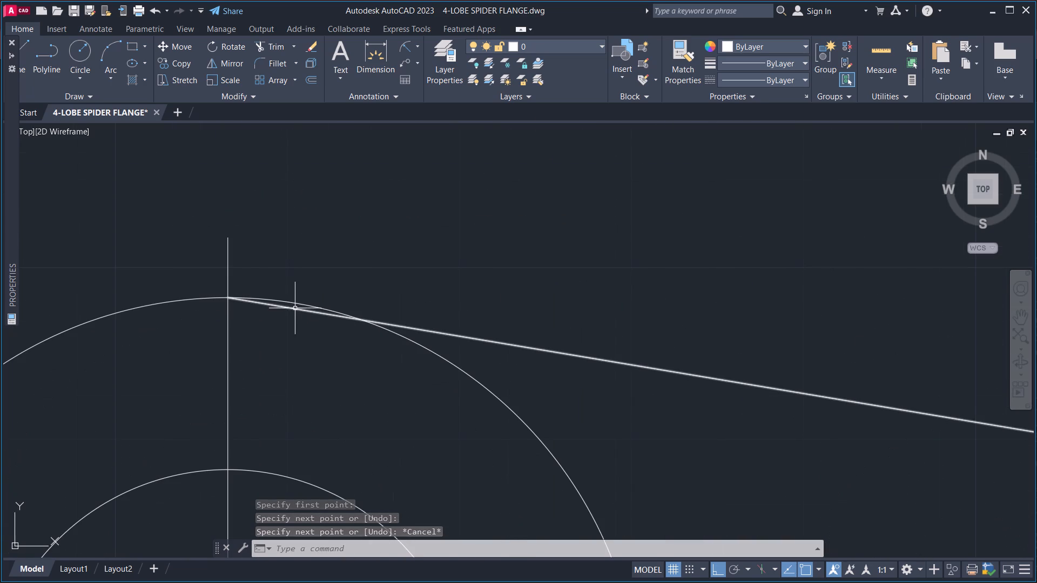
pyautogui.click(294, 310)
pyautogui.scroll(2, 241, 294)
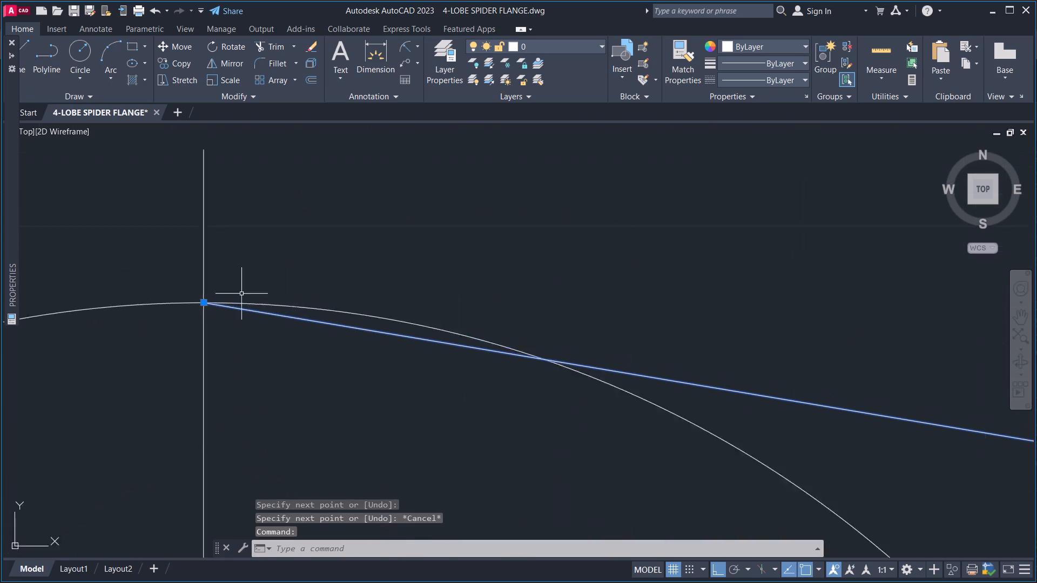
pyautogui.click(203, 304)
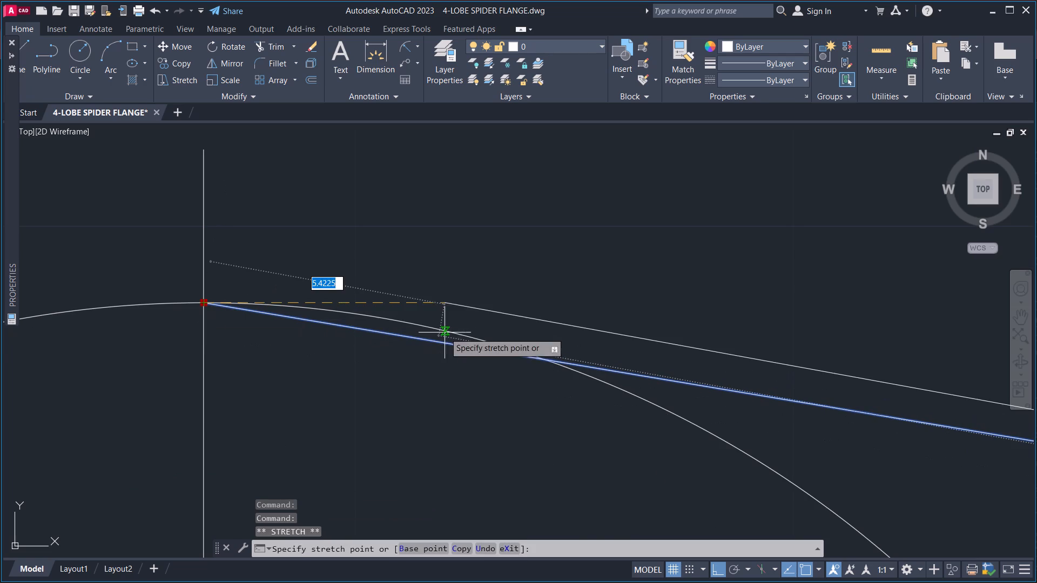
pyautogui.click(456, 336)
pyautogui.scroll(-3, 474, 315)
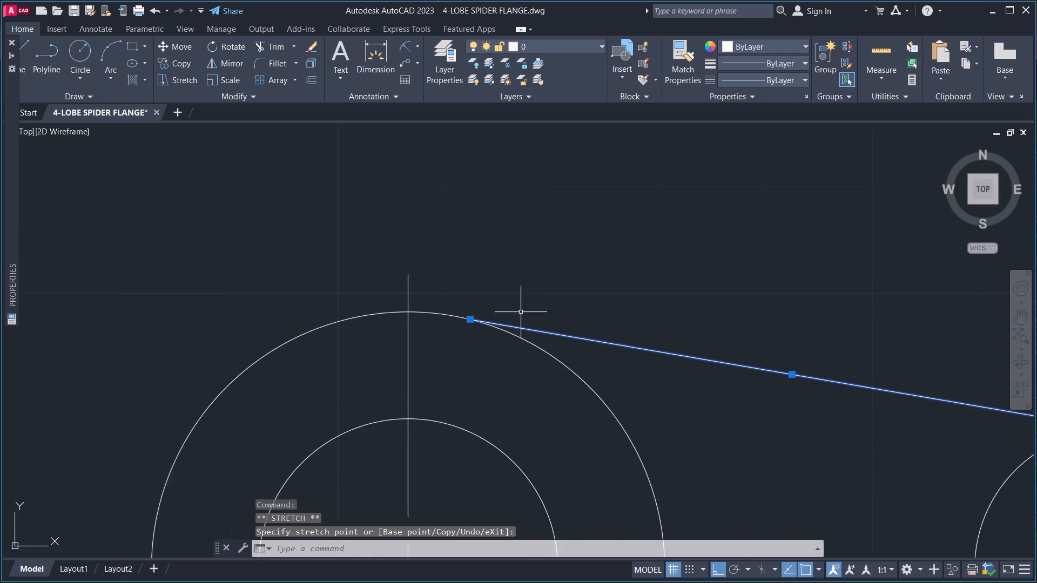
pyautogui.moveTo(524, 312); pyautogui.dragTo(359, 271, button='middle')
pyautogui.press('Escape')
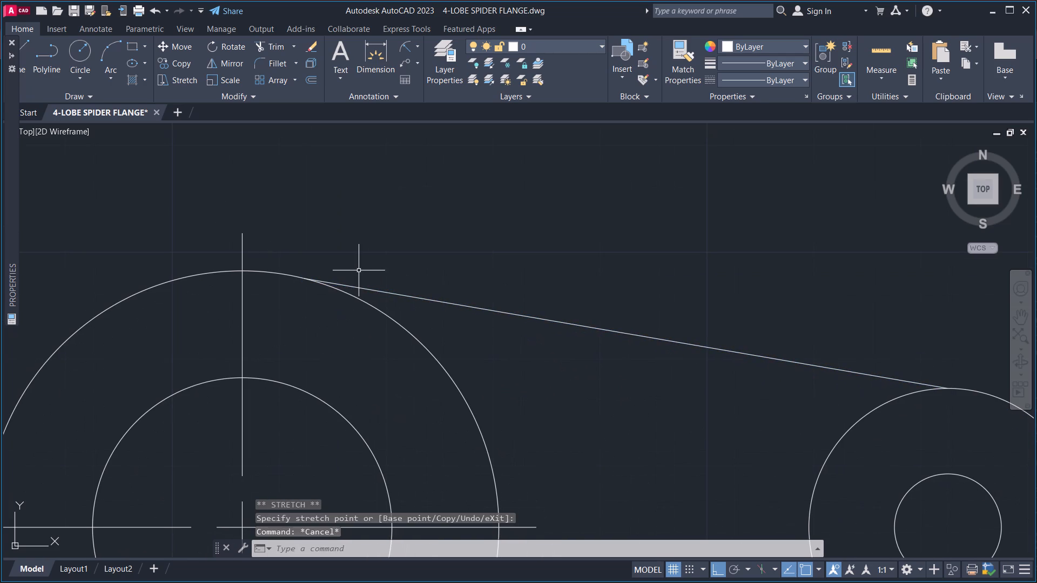
# Draw a line from the bottom quadrant of the 48 diameter hub circle to the bottom quadrant of the radius 13 circle.
pyautogui.scroll(-2, 663, 269)
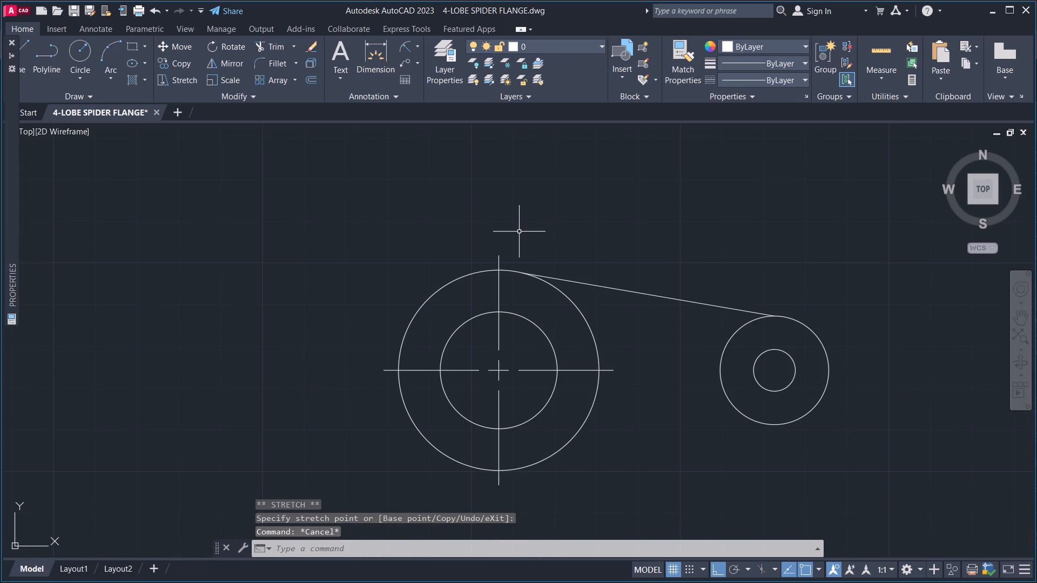
pyautogui.moveTo(635, 340); pyautogui.dragTo(593, 294, button='middle')
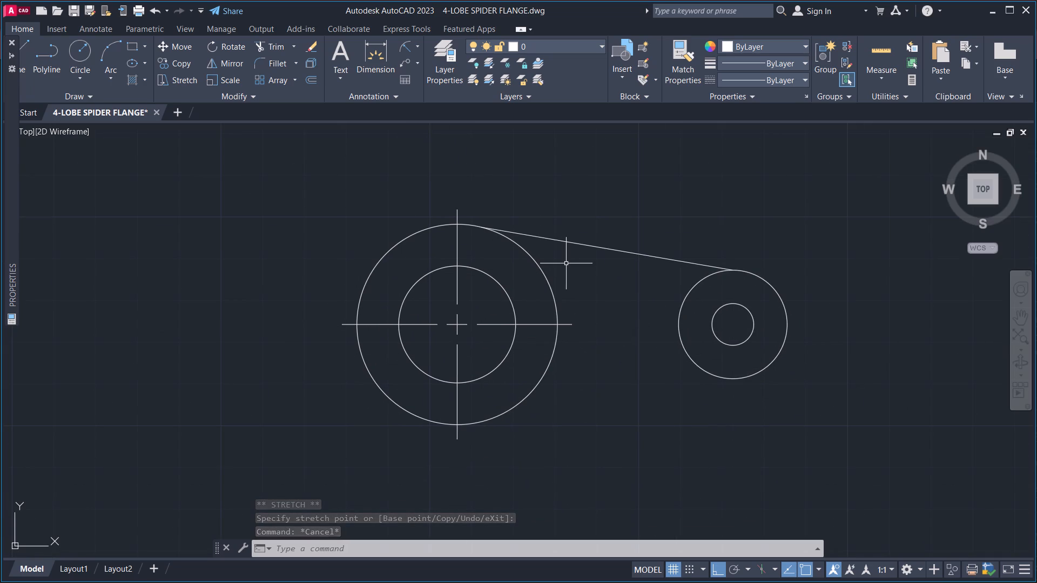
pyautogui.press('l')
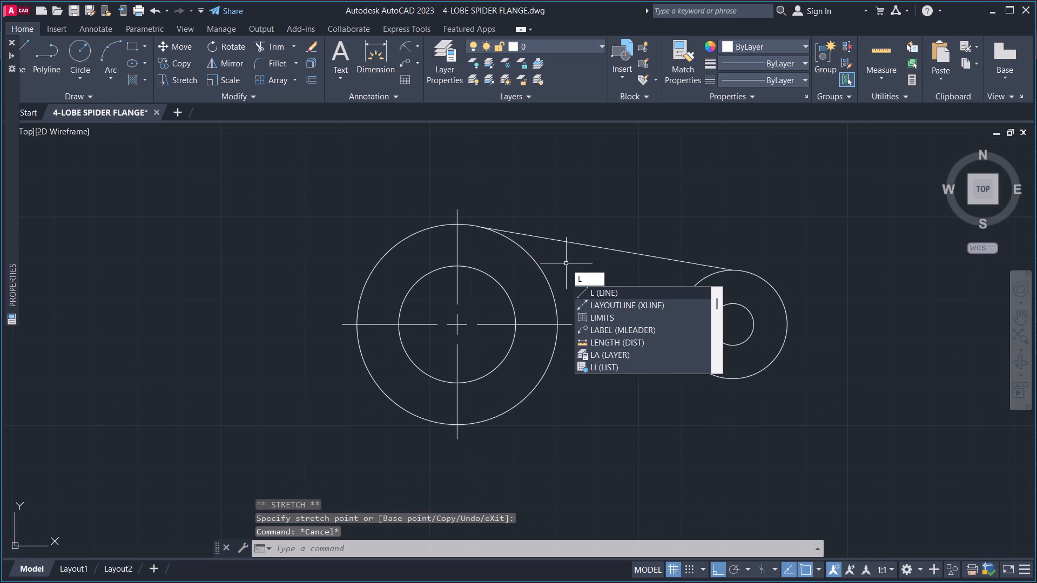
pyautogui.click(636, 289)
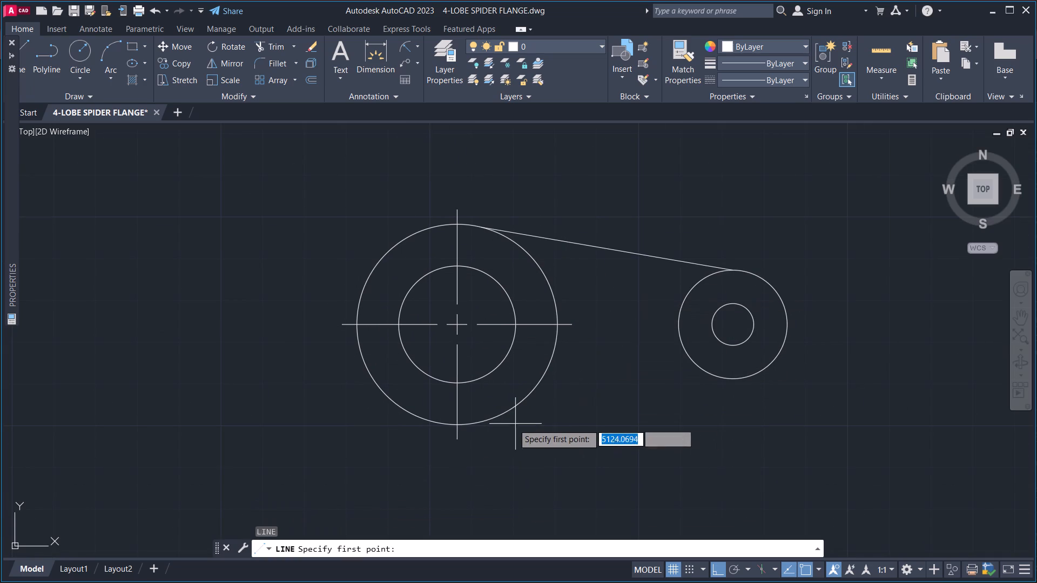
pyautogui.click(458, 426)
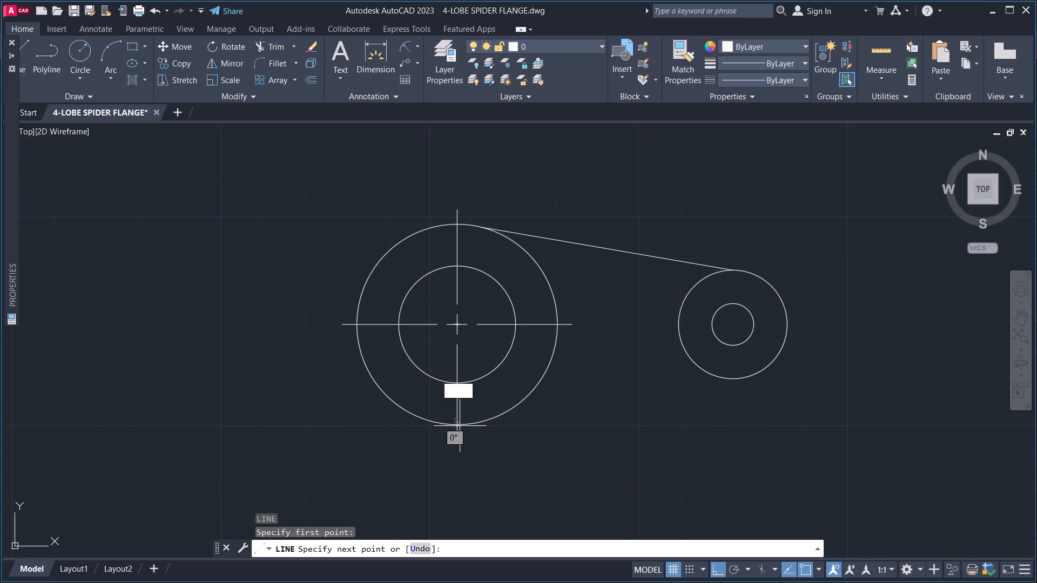
pyautogui.click(736, 376)
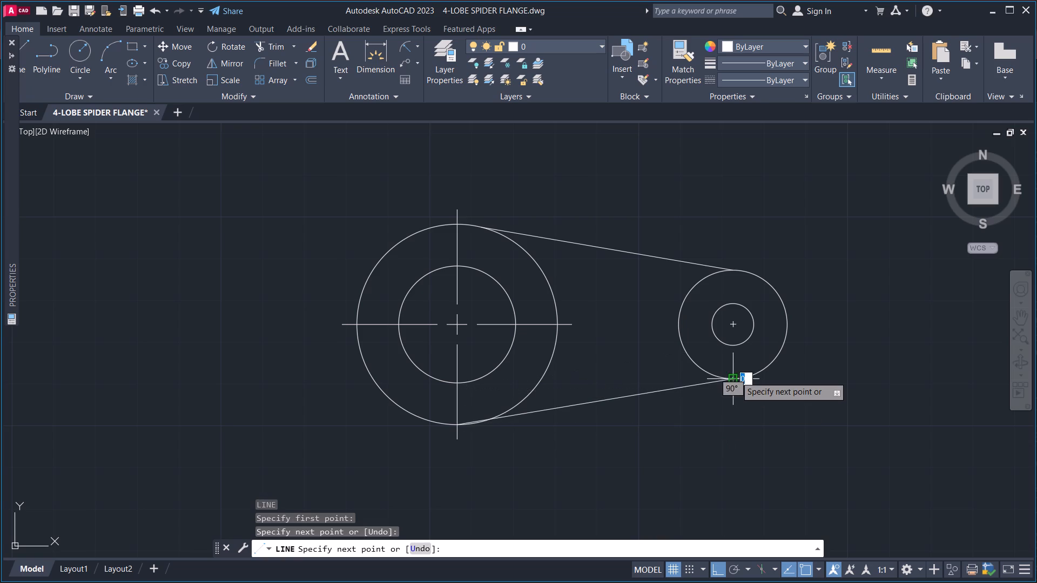
pyautogui.press('Escape')
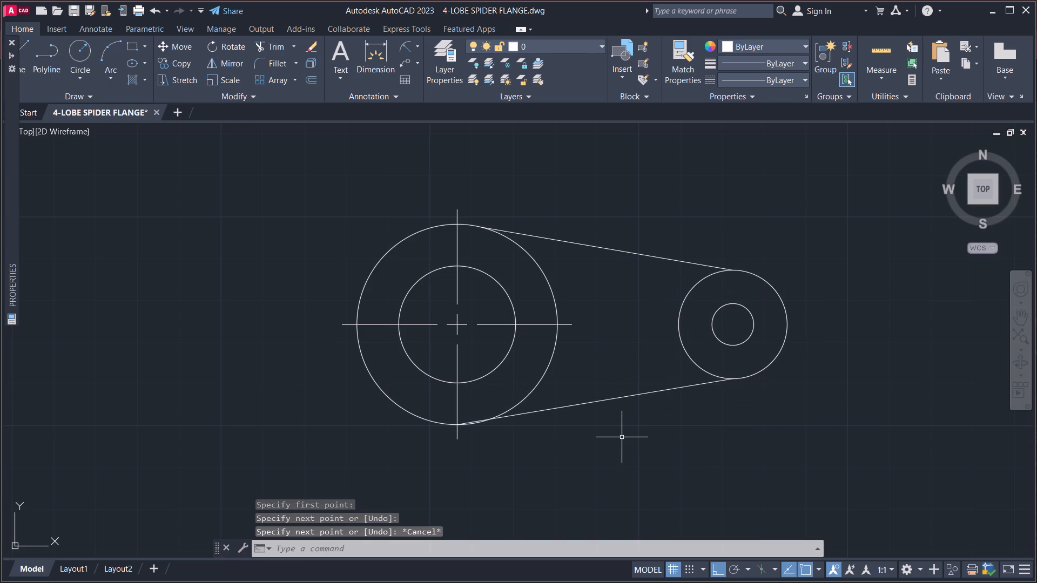
# Trim the portion of the lower connecting line that lies inside the 48 diameter hub circle.
pyautogui.scroll(4, 468, 423)
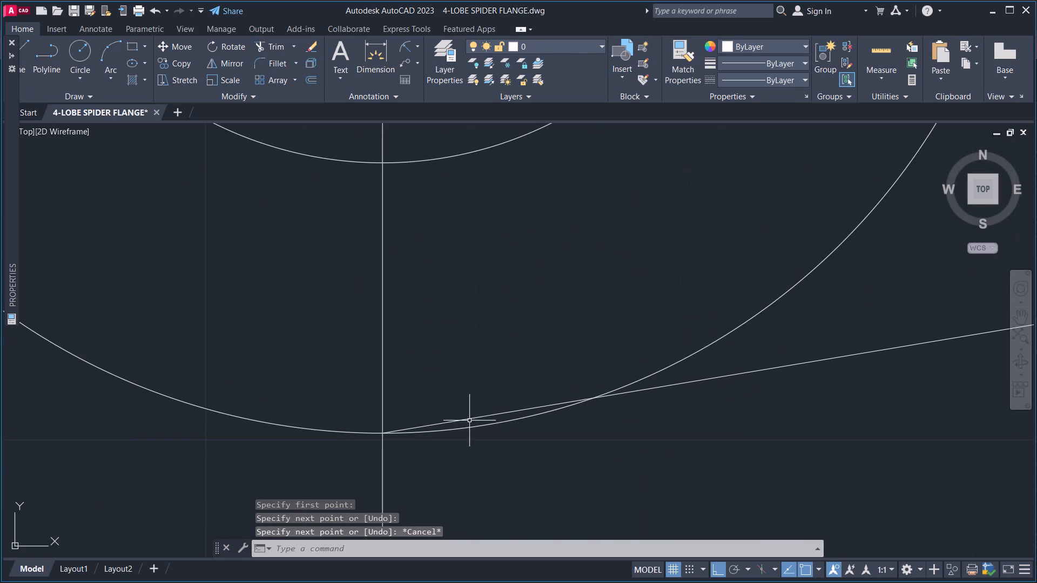
pyautogui.write('TR')
pyautogui.press('space')
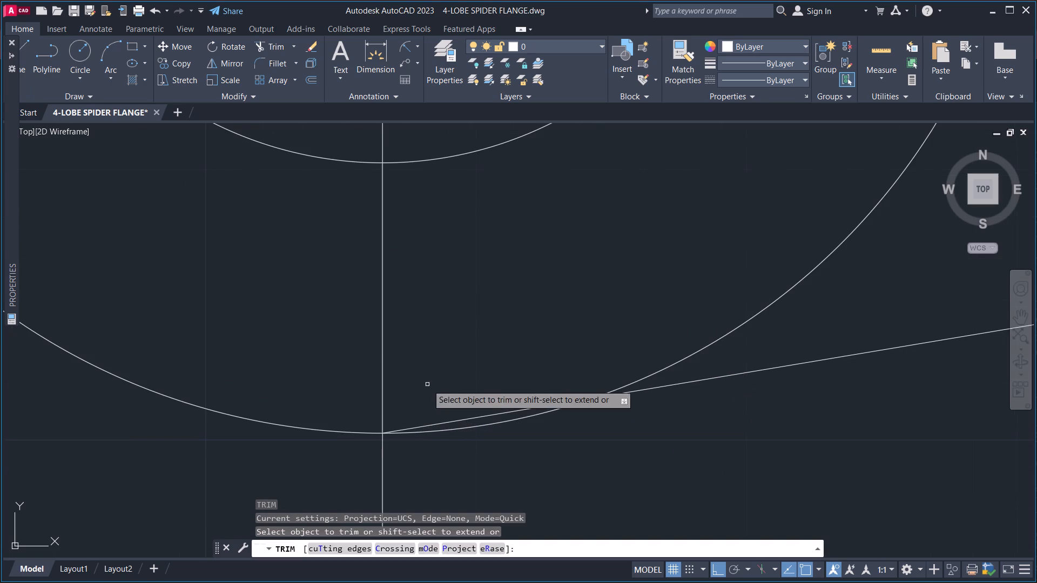
pyautogui.click(464, 418)
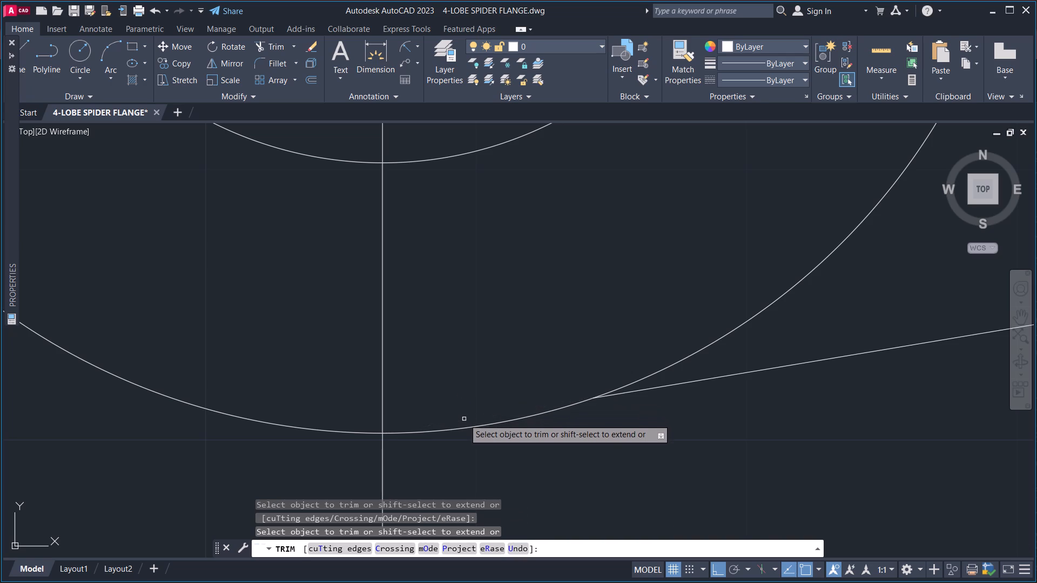
pyautogui.scroll(-3, 504, 363)
pyautogui.moveTo(538, 328); pyautogui.dragTo(357, 501, button='middle')
pyautogui.scroll(-1, 402, 449)
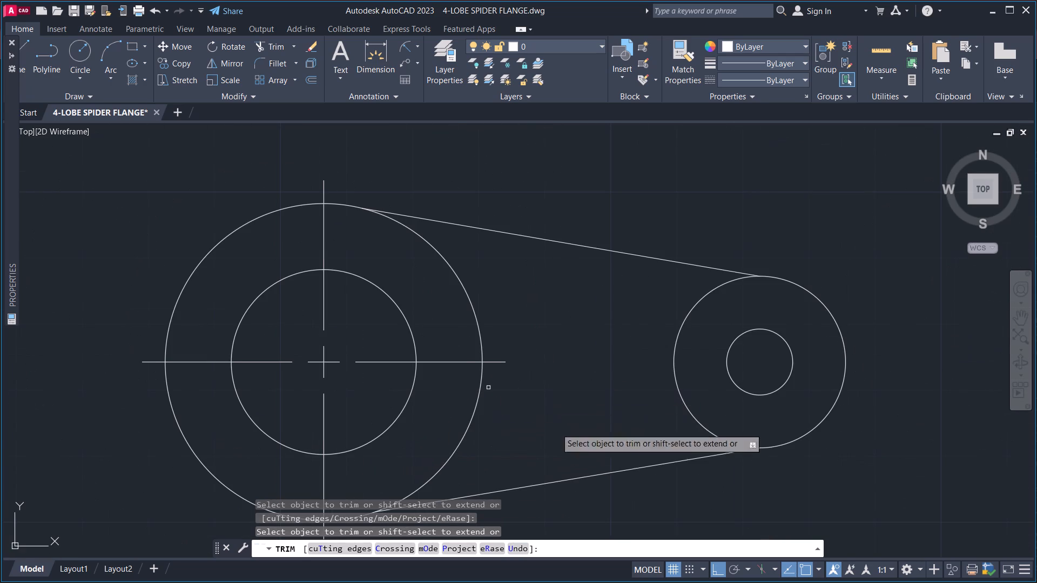
pyautogui.middleClick(565, 437)
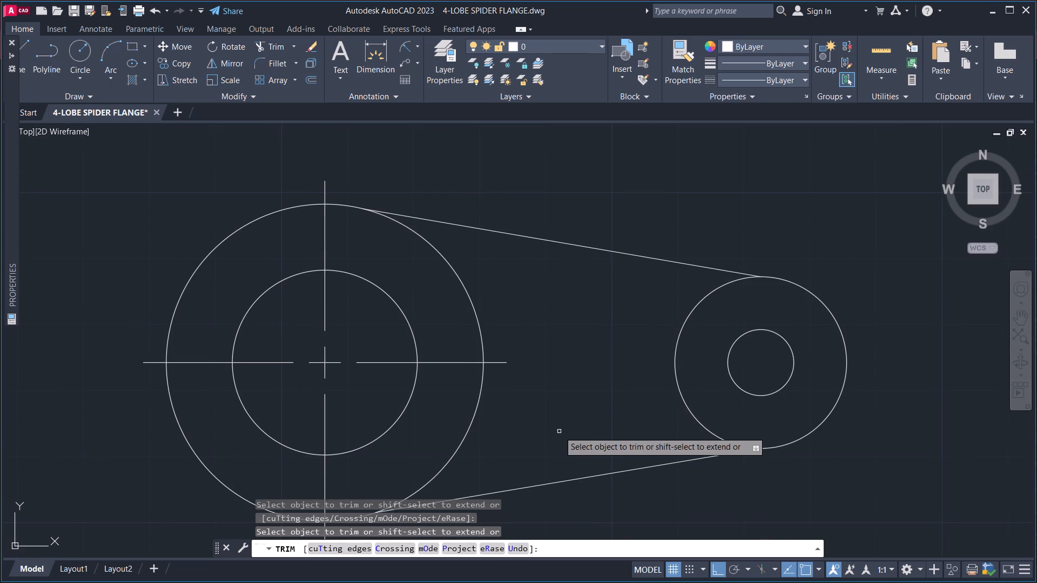
pyautogui.press('Escape')
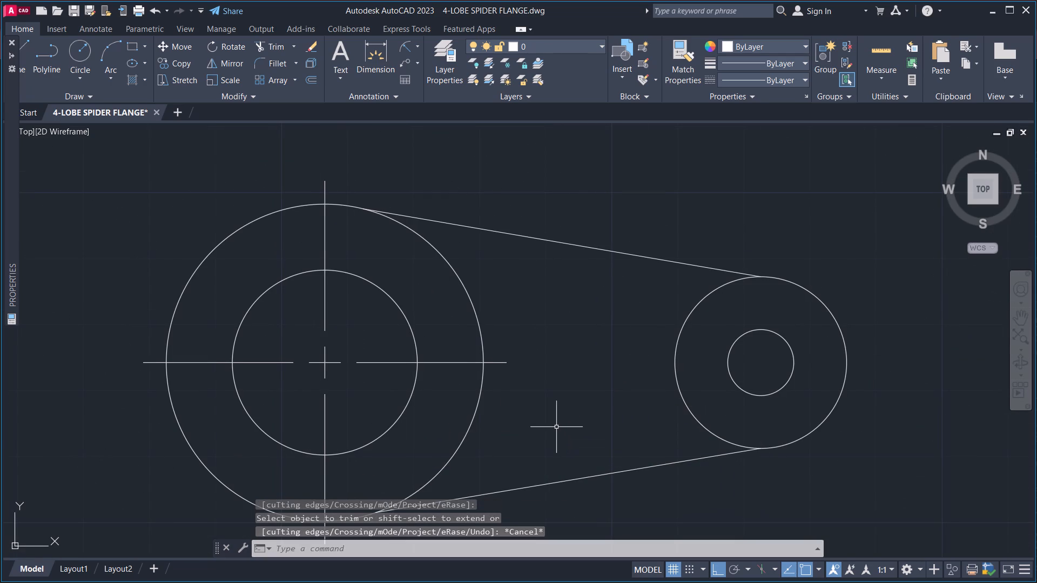
pyautogui.moveTo(550, 420); pyautogui.dragTo(558, 381, button='middle')
pyautogui.scroll(-1, 556, 392)
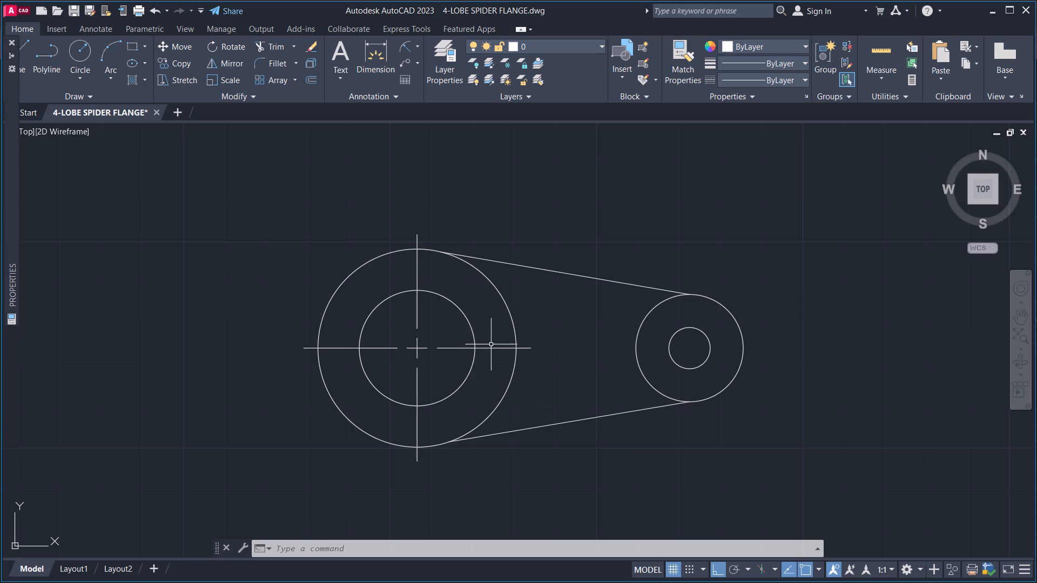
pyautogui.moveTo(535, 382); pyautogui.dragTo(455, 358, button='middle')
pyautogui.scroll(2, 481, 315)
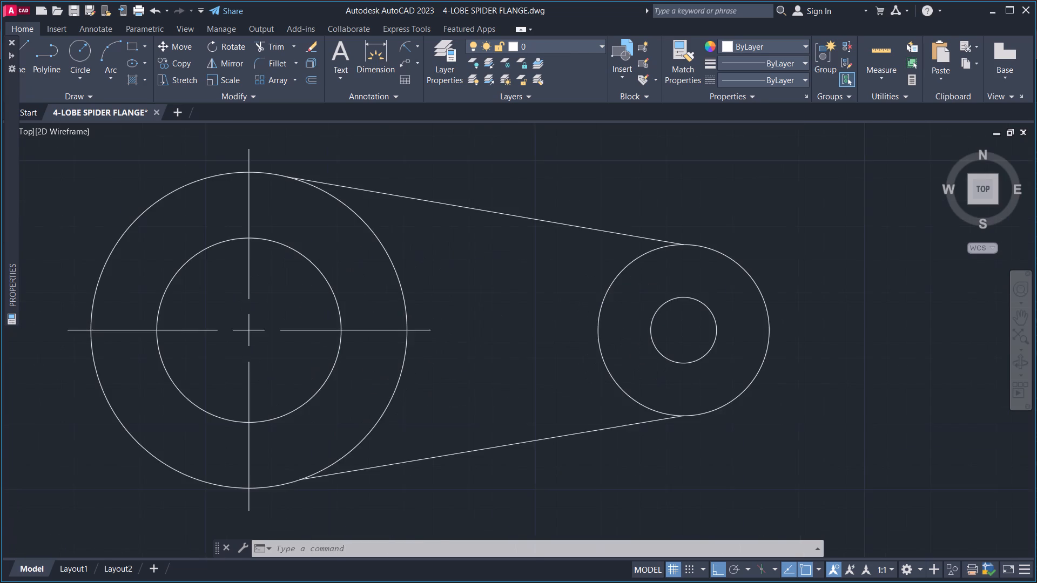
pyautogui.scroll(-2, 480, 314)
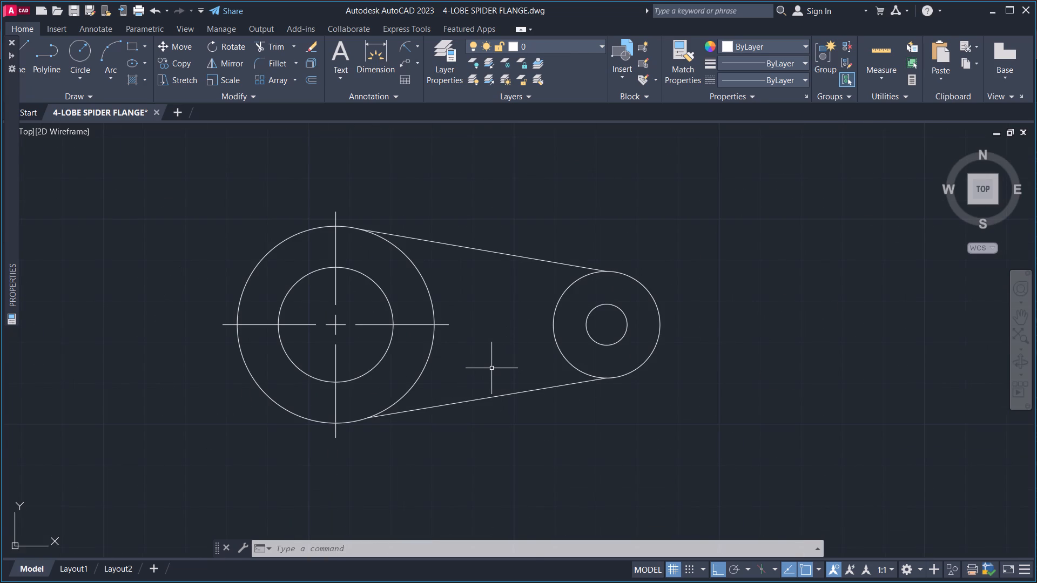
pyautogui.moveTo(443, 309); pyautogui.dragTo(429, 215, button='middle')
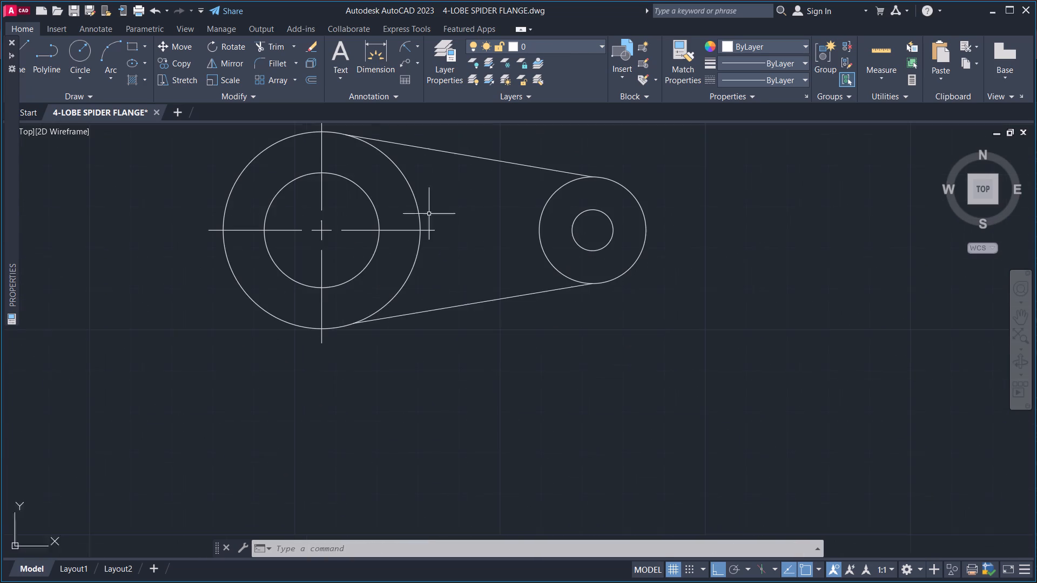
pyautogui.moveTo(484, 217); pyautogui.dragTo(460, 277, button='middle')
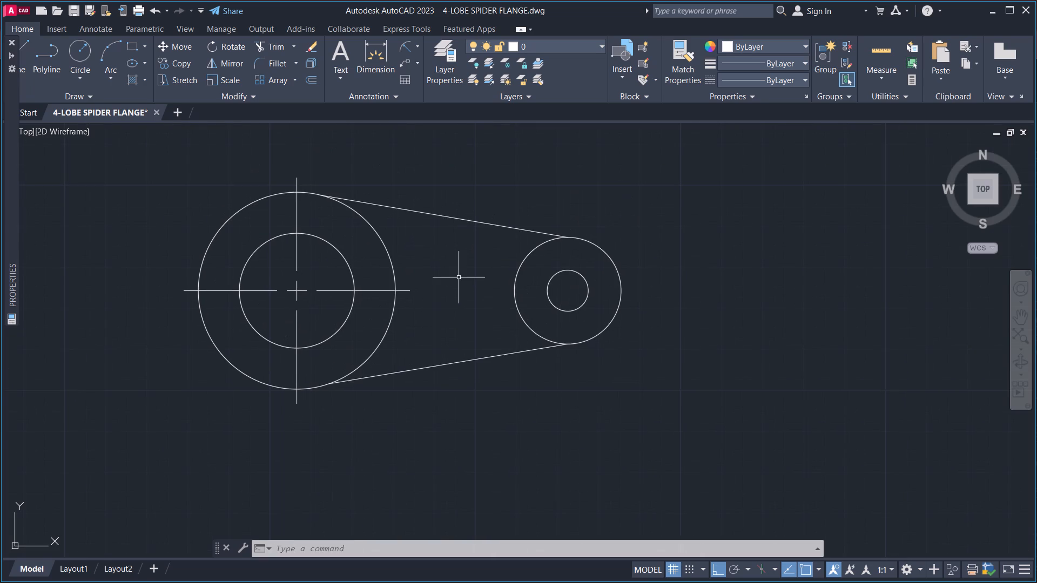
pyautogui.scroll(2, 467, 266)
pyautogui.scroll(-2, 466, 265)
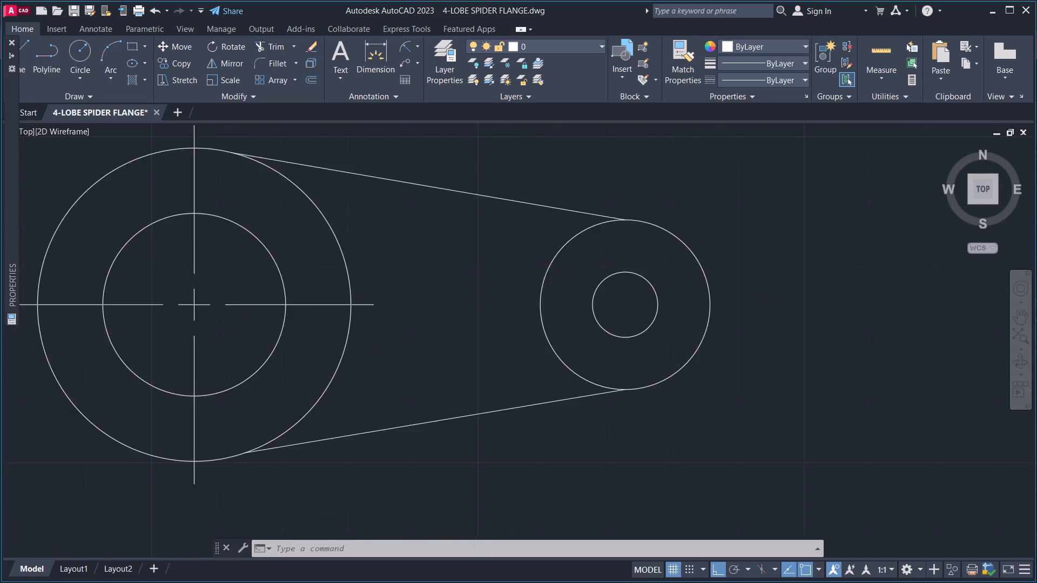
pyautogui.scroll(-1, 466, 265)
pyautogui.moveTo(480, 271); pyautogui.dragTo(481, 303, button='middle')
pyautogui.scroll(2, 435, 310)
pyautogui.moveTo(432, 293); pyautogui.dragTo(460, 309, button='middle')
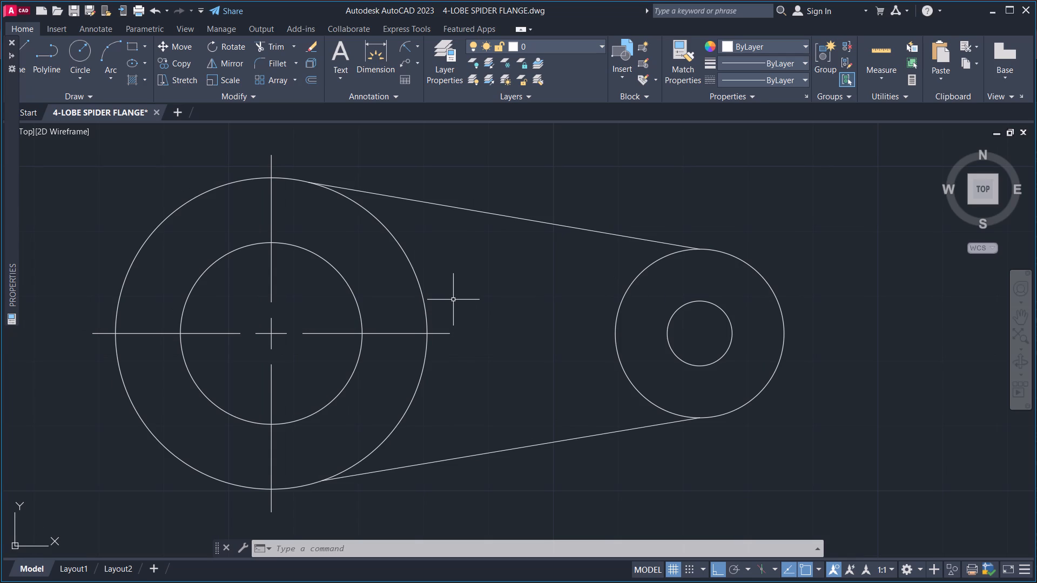
# Draw a 31-unit horizontal line from the left quadrant of the inner hub circle through the hub centre toward the lobe.
pyautogui.write('L')
pyautogui.press('space')
pyautogui.click(178, 334)
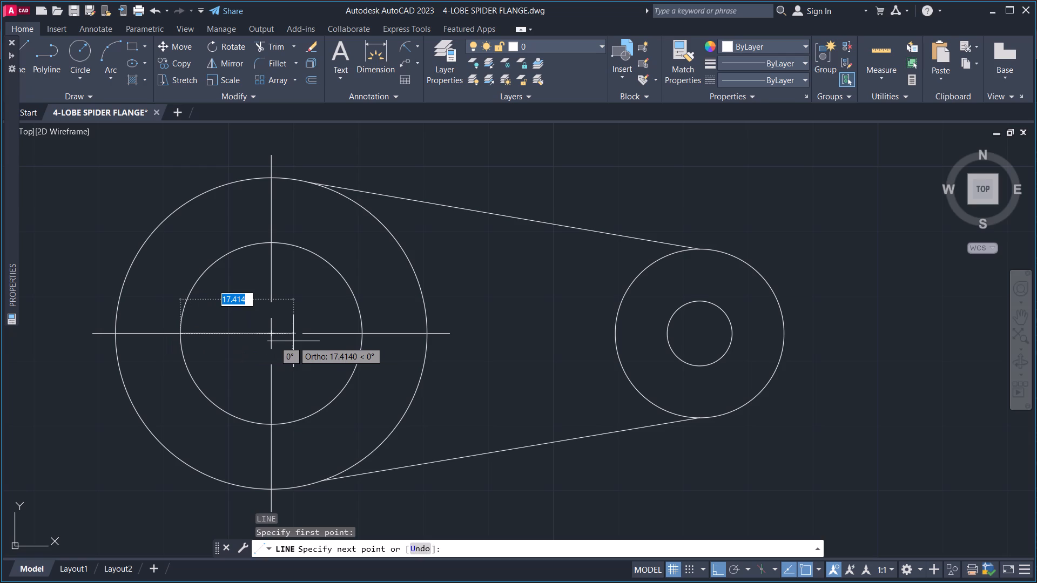
pyautogui.write('31')
pyautogui.press('Return')
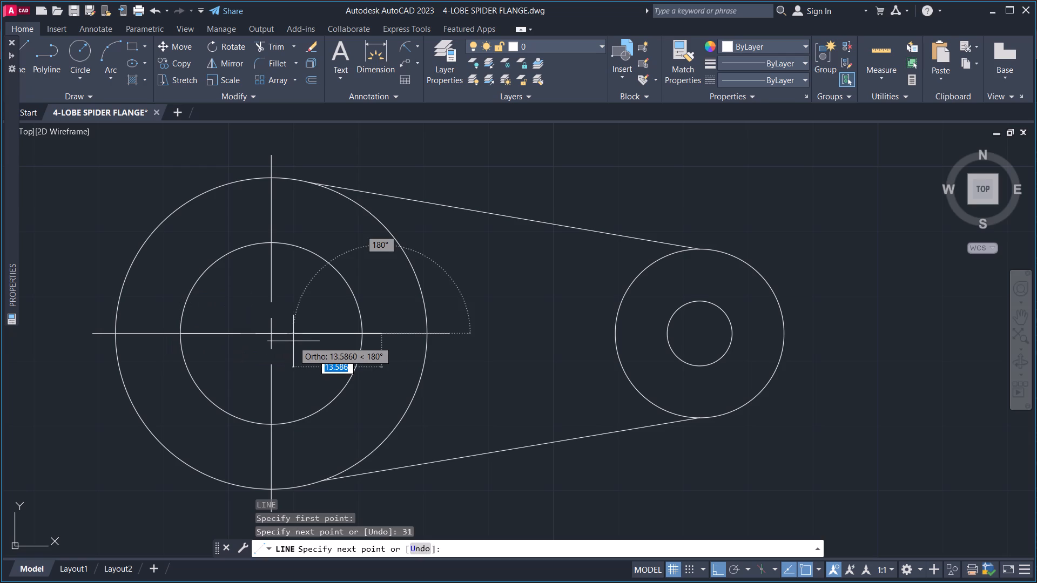
pyautogui.press('Escape')
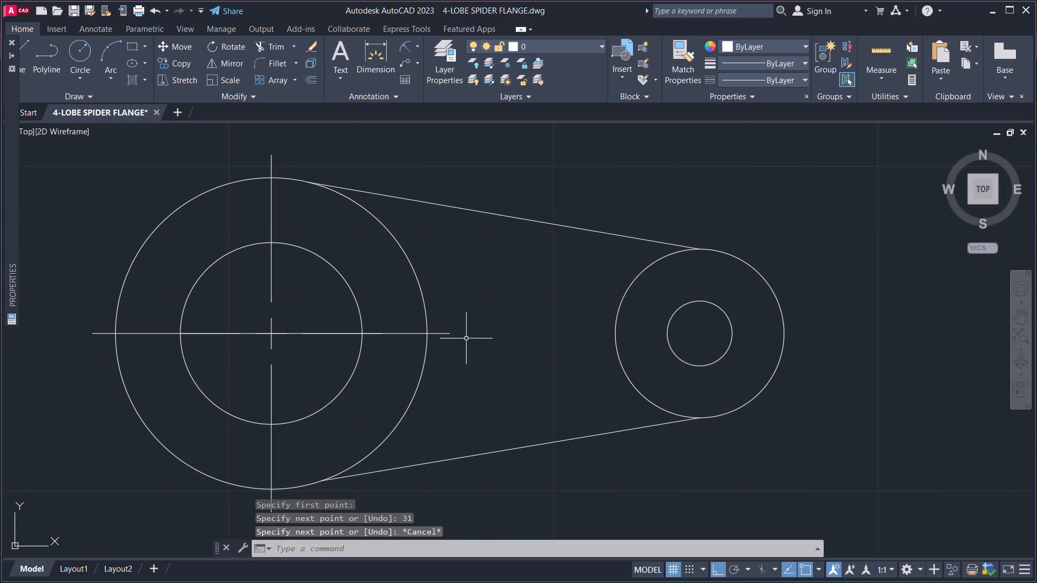
# Move the 31-unit horizontal line straight up by 3 units.
pyautogui.click(334, 334)
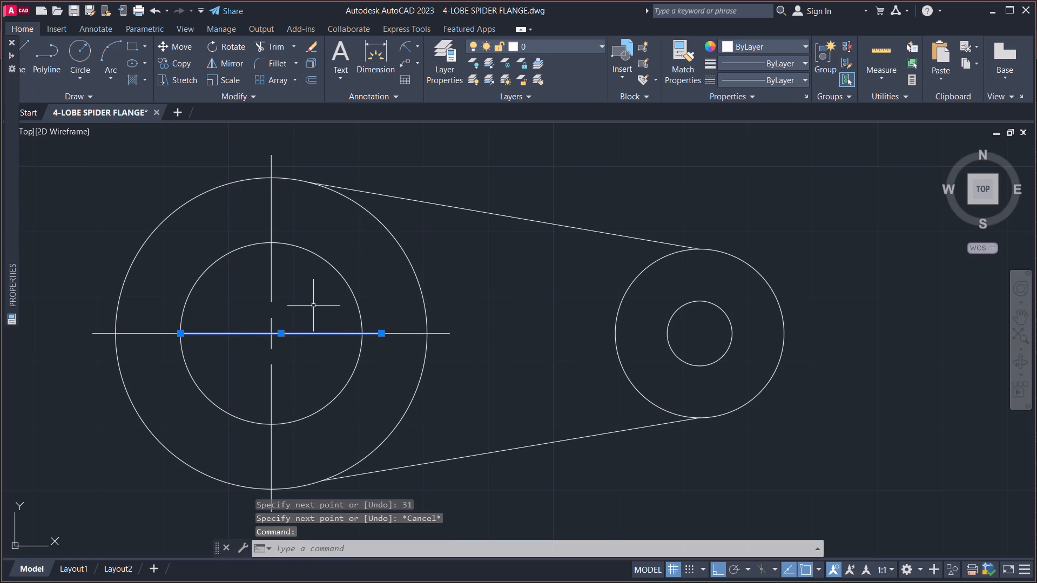
pyautogui.press('m')
pyautogui.press('Return')
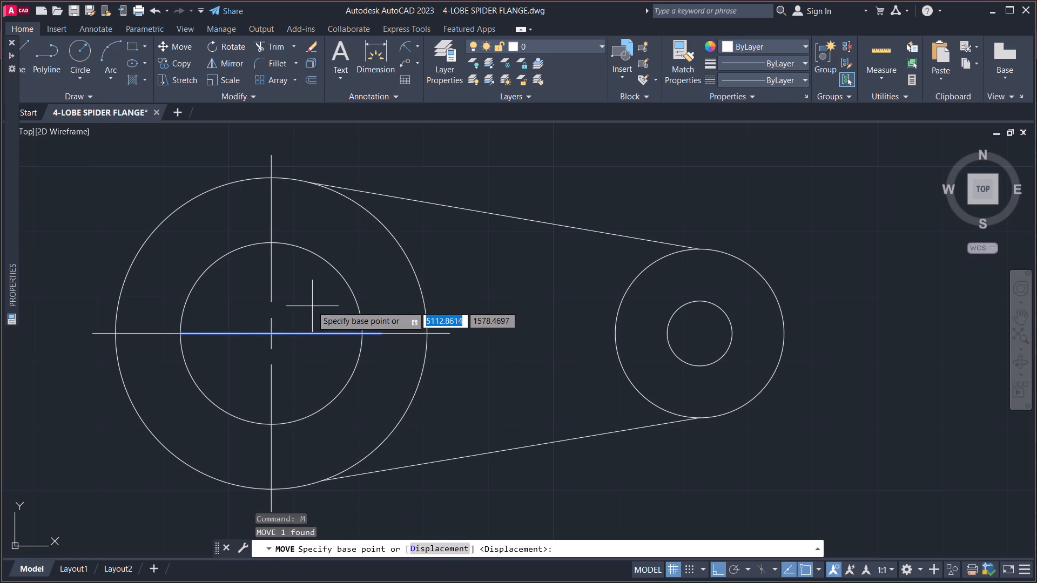
pyautogui.click(326, 324)
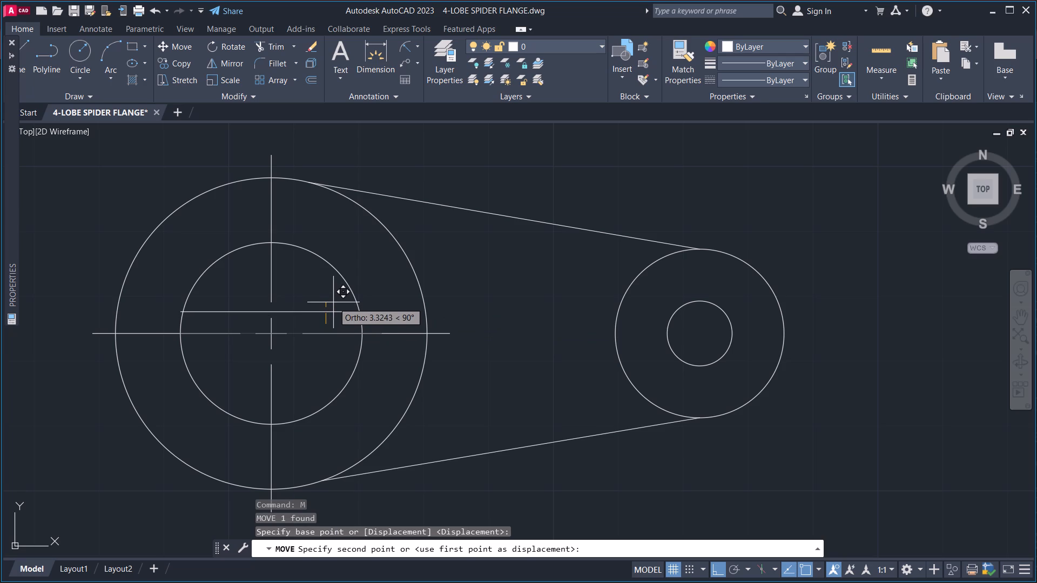
pyautogui.press('3')
pyautogui.press('Return')
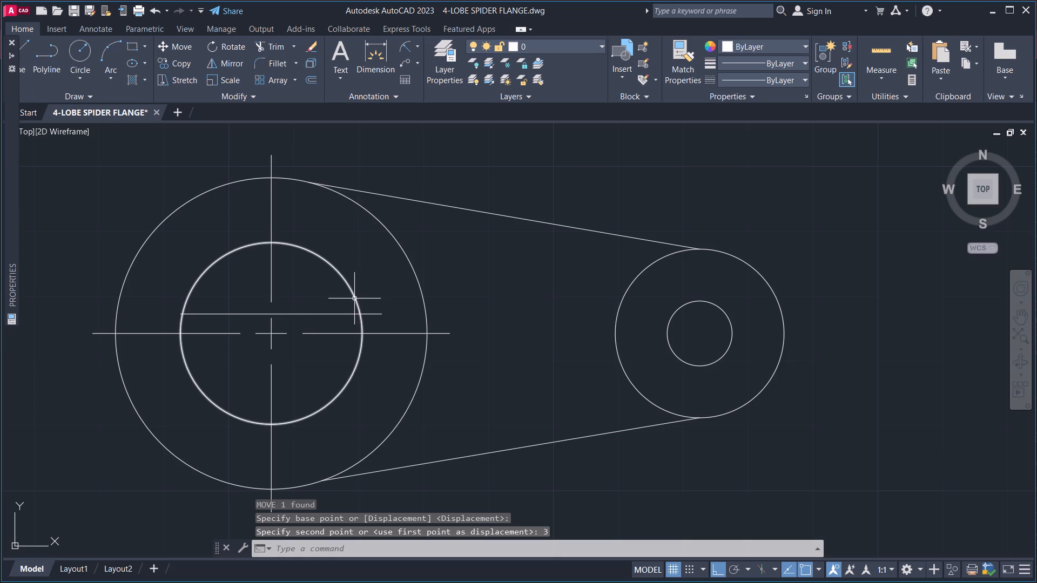
# Mirror the moved horizontal line about the hub's horizontal centreline, keeping the source line.
pyautogui.click(317, 314)
pyautogui.write('MI')
pyautogui.press('space')
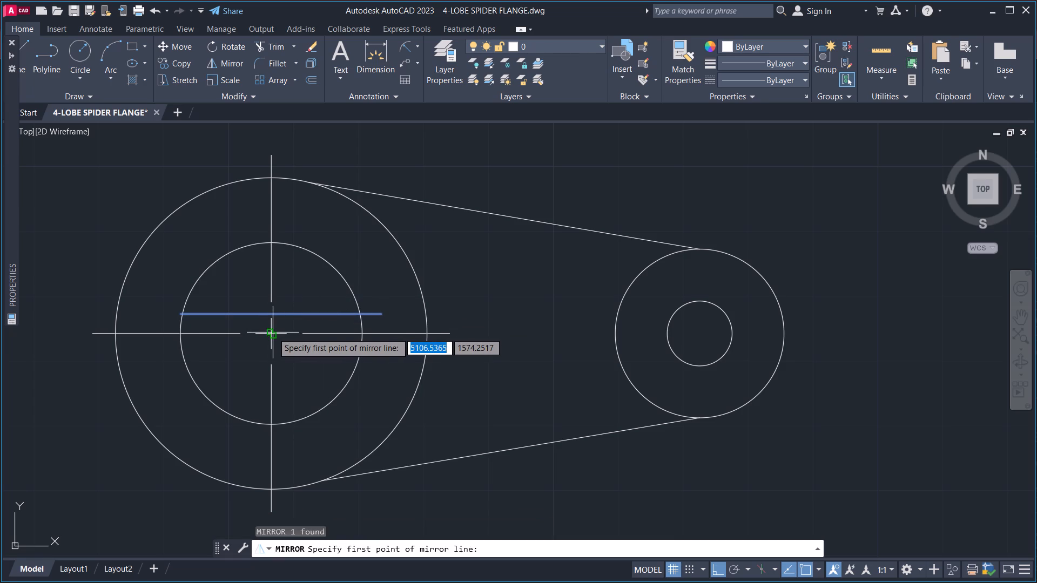
pyautogui.click(272, 333)
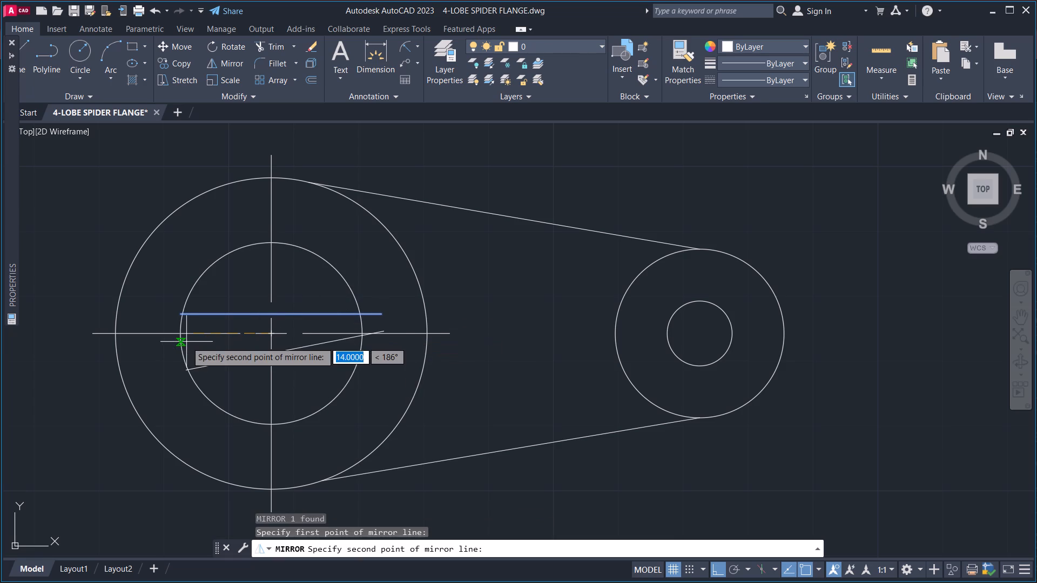
pyautogui.click(103, 336)
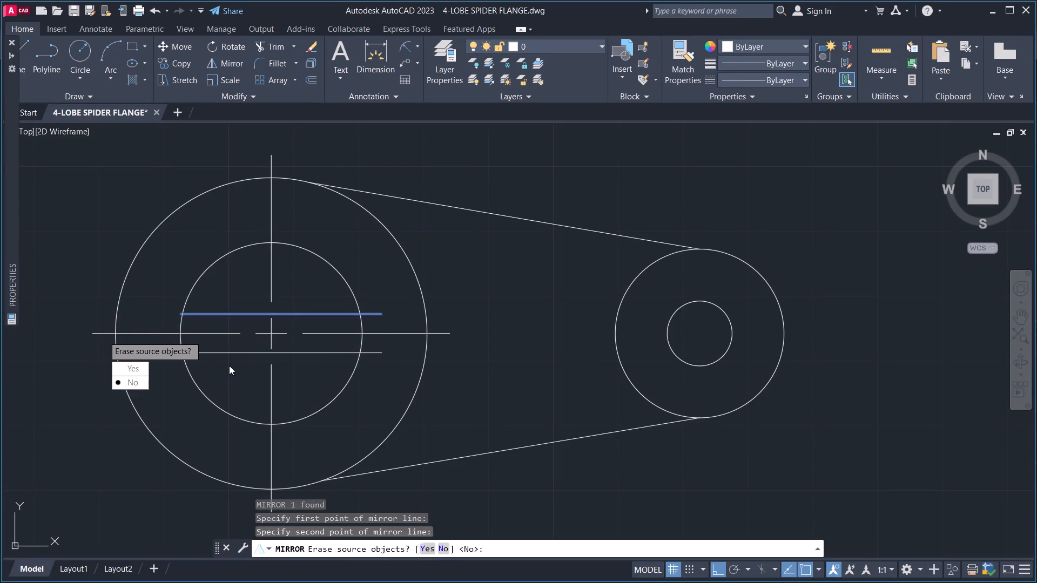
pyautogui.write('N')
pyautogui.press('space')
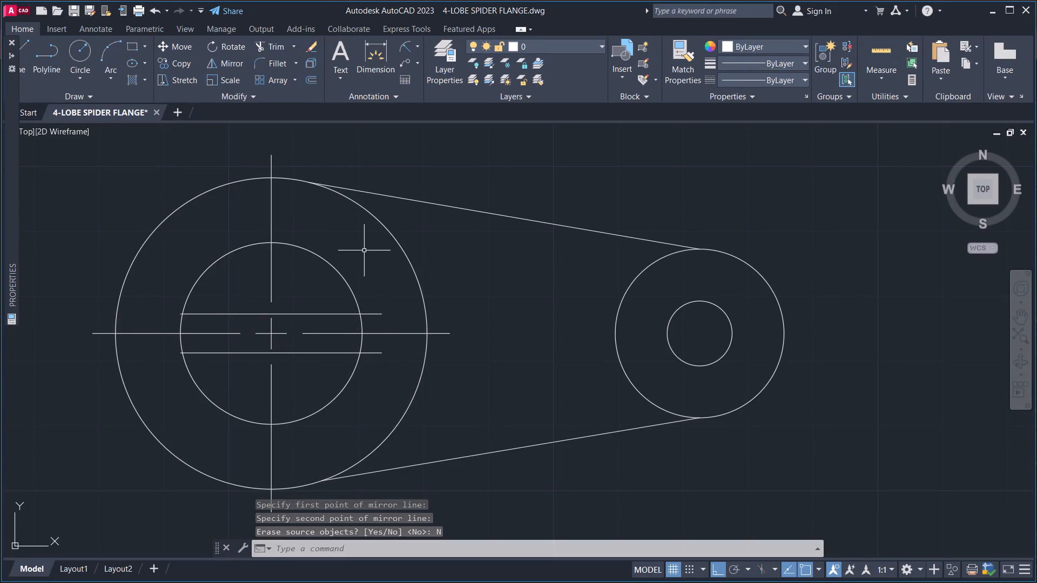
# Draw a vertical line joining the lobe-side ends of the two horizontal keyway lines.
pyautogui.scroll(2, 380, 350)
pyautogui.moveTo(384, 321); pyautogui.dragTo(388, 337, button='middle')
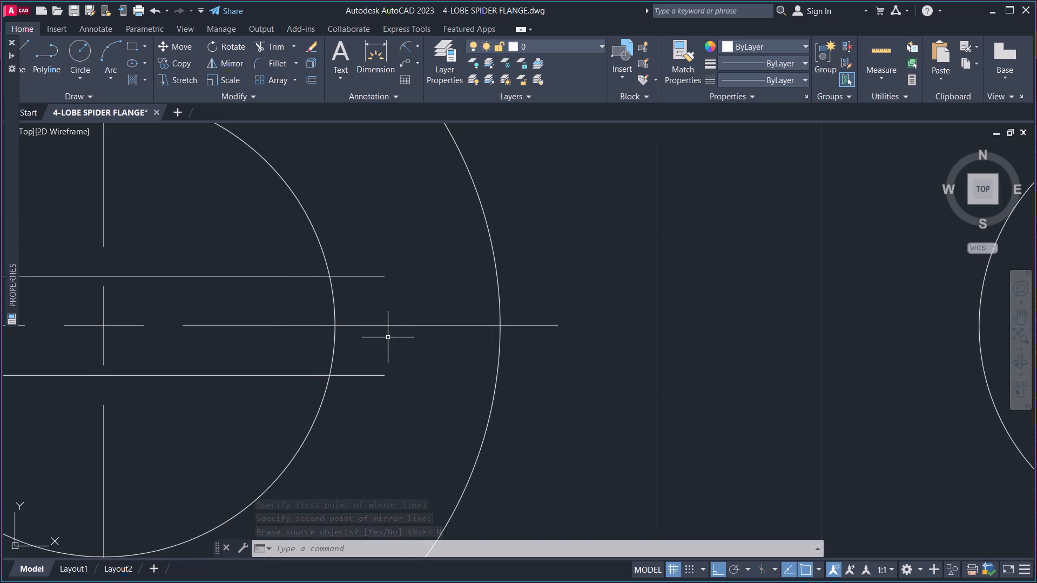
pyautogui.write('L')
pyautogui.press('space')
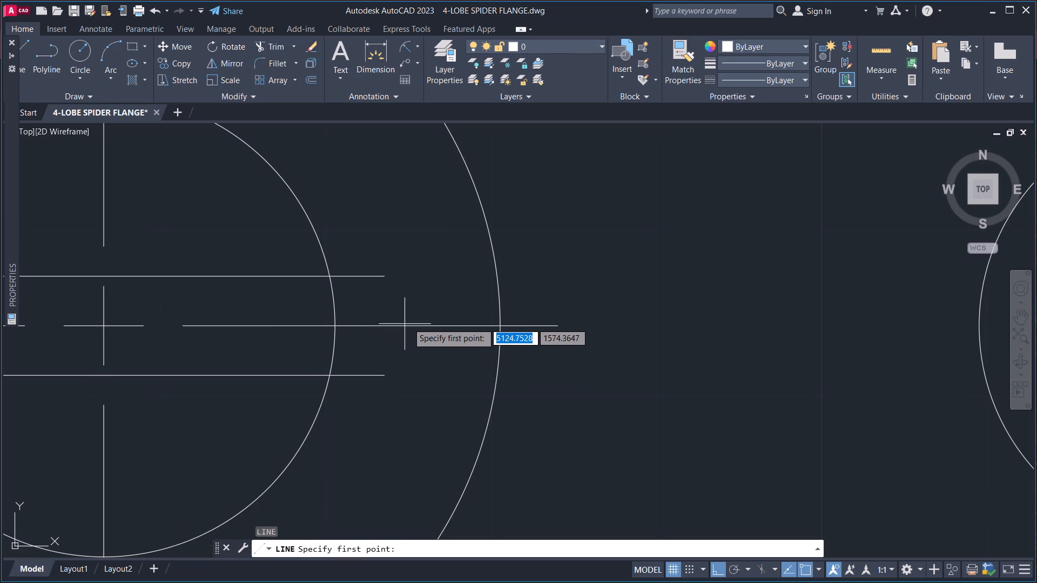
pyautogui.click(386, 279)
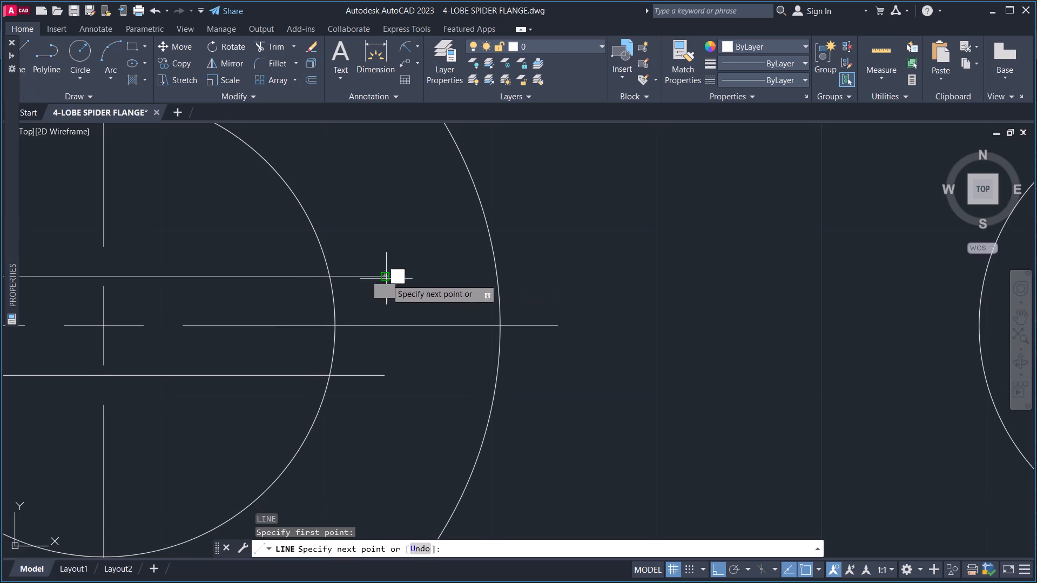
pyautogui.click(381, 374)
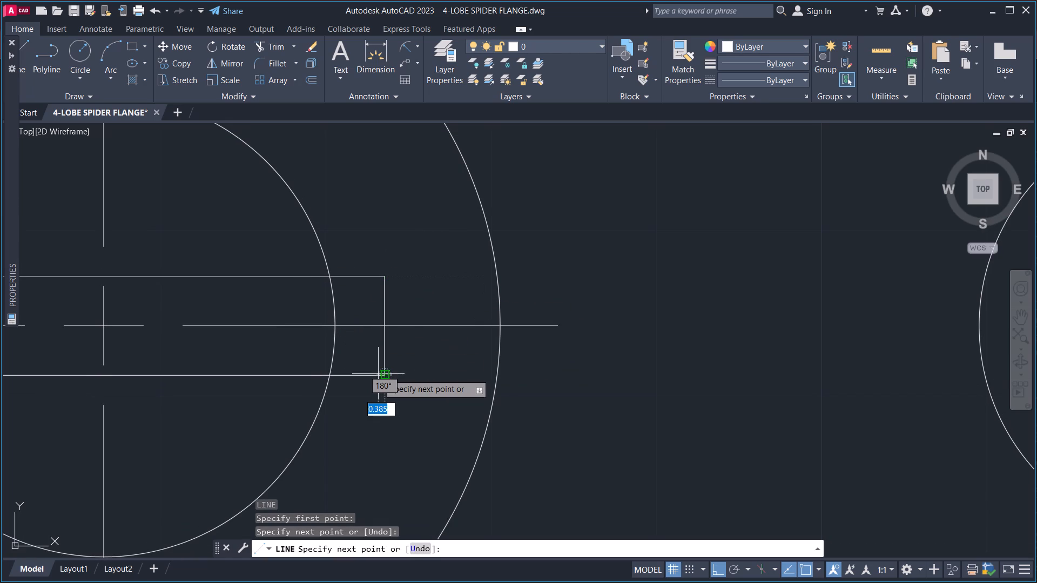
pyautogui.press('Escape')
# Assign the hub's centre mark to layer 1.
pyautogui.moveTo(414, 303); pyautogui.dragTo(447, 367, button='middle')
pyautogui.scroll(-1, 418, 311)
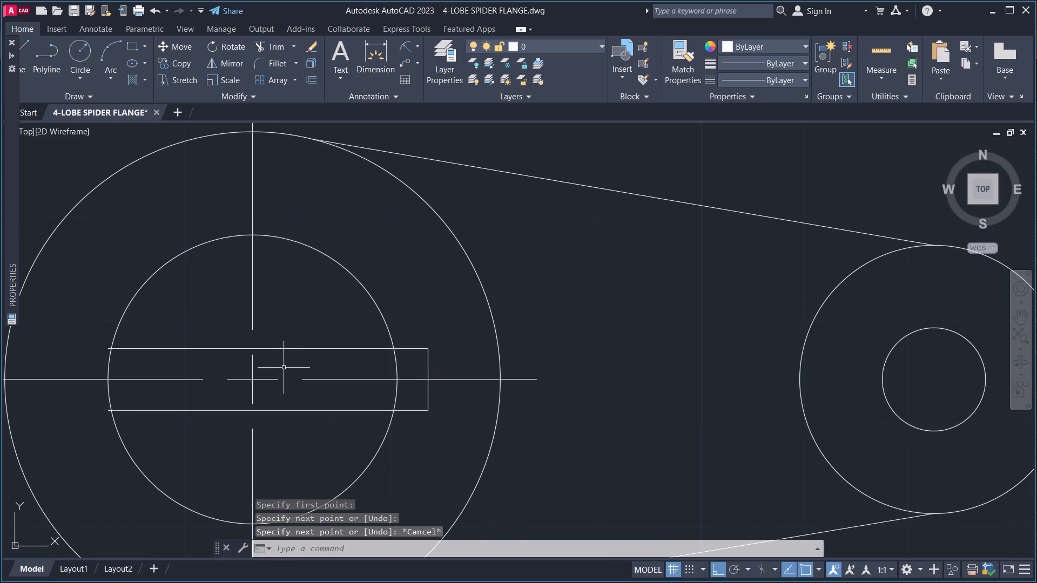
pyautogui.moveTo(281, 370); pyautogui.dragTo(261, 378)
pyautogui.click(188, 391)
pyautogui.scroll(-3, 292, 387)
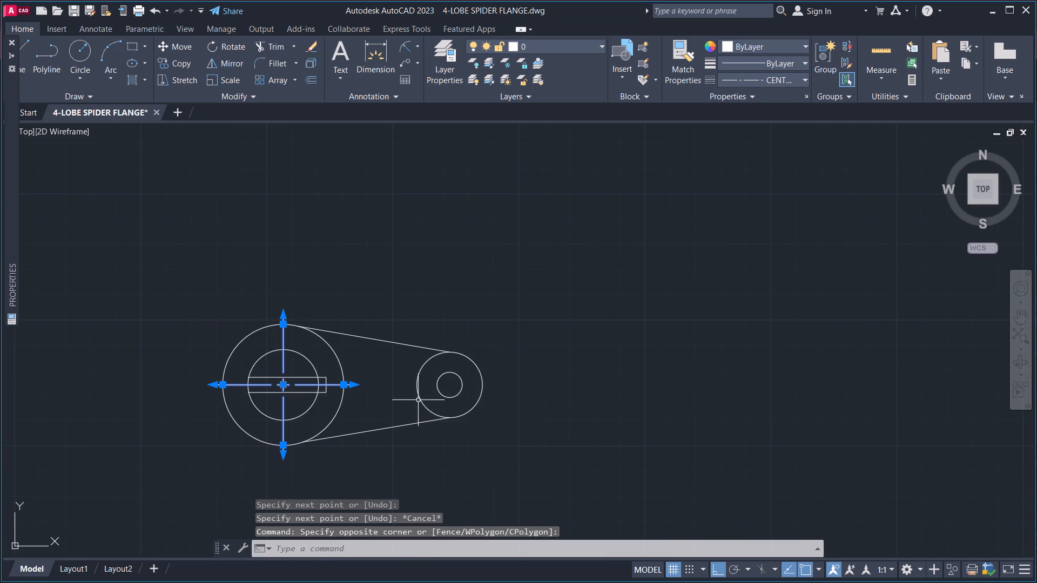
pyautogui.click(527, 45)
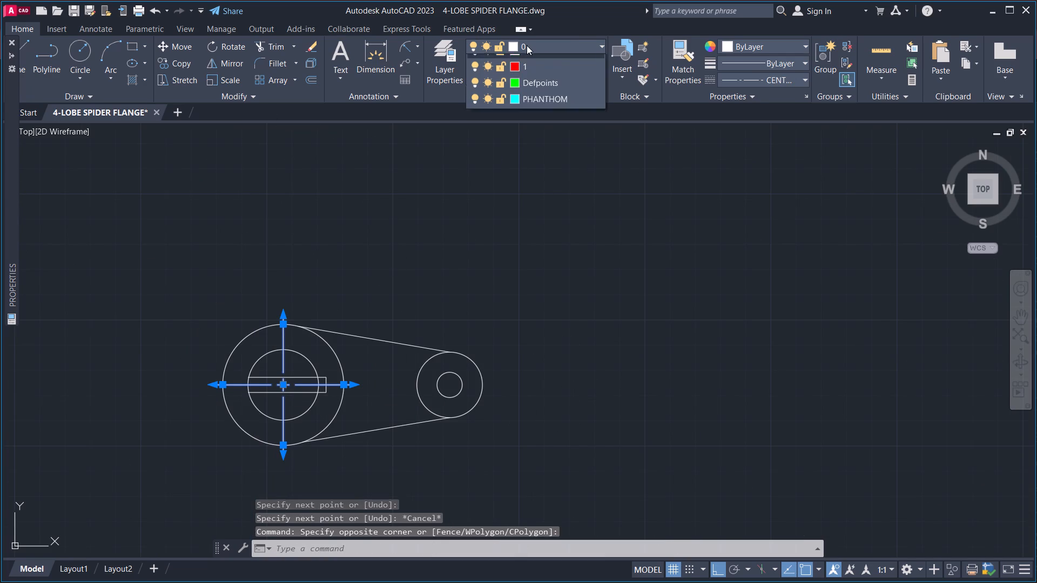
pyautogui.click(522, 78)
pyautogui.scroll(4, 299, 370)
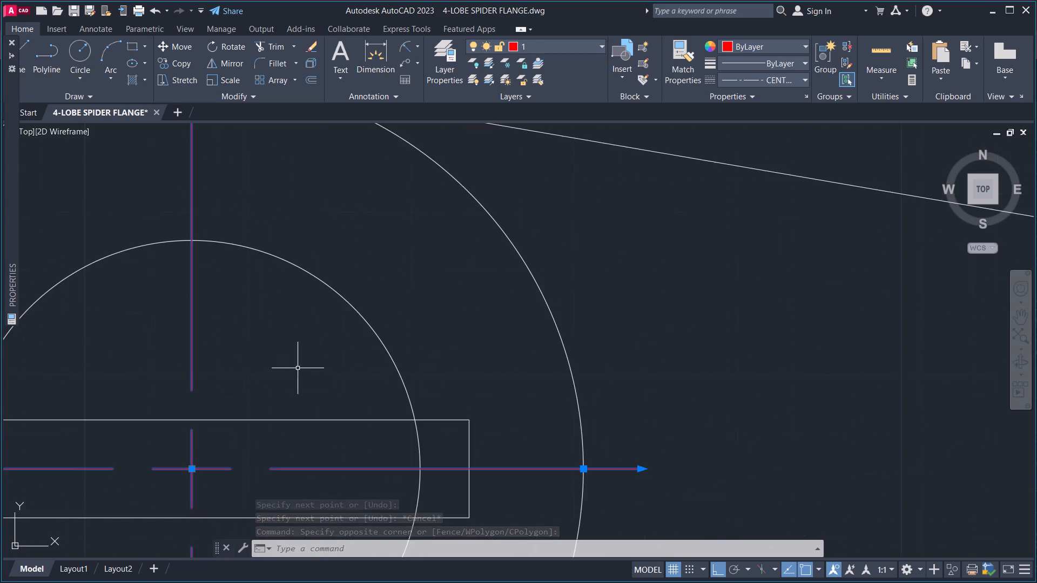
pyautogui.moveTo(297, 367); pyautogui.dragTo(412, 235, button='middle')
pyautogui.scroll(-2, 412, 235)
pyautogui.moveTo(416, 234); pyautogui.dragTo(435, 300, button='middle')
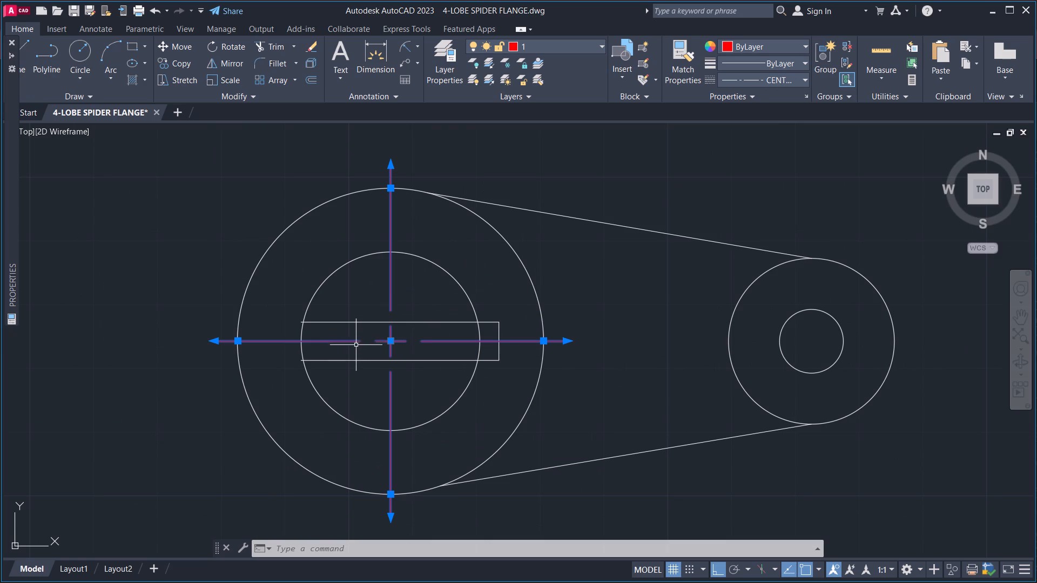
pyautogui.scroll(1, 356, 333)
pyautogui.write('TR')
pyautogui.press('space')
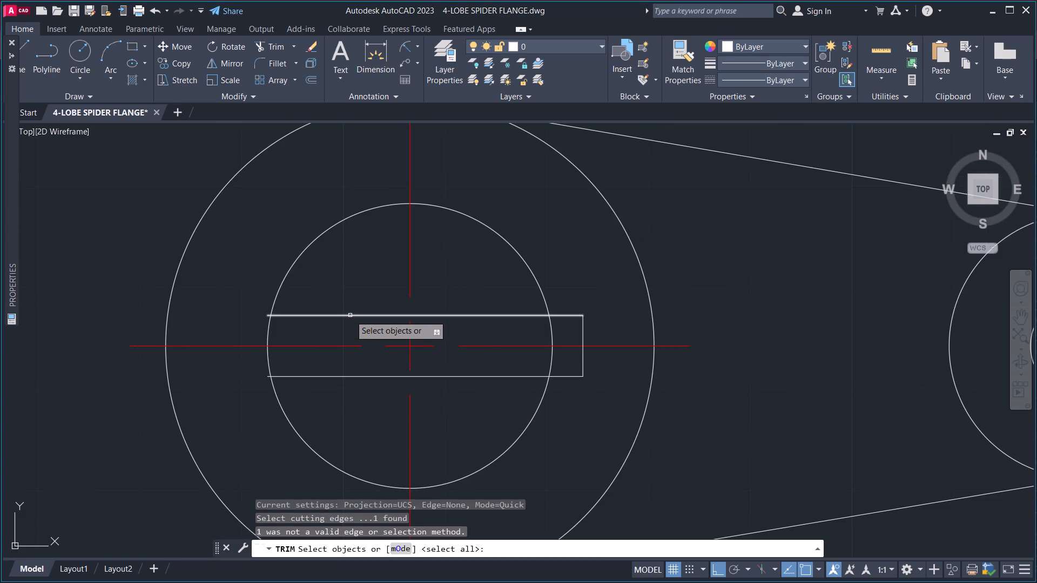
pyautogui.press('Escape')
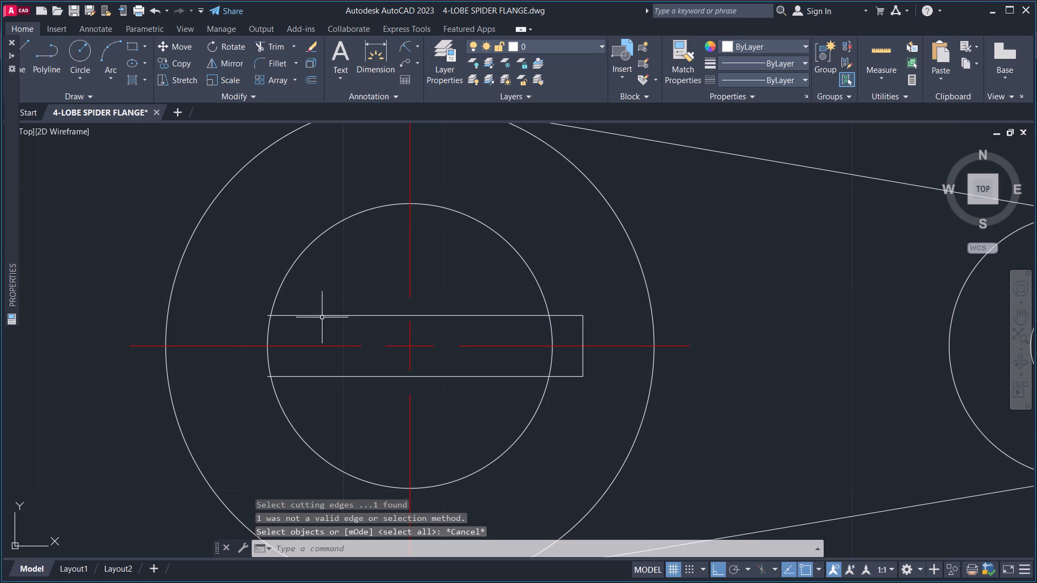
# Trim away the two horizontal keyway lines inside the hub bore and the bore arc across the keyway opening.
pyautogui.scroll(2, 514, 313)
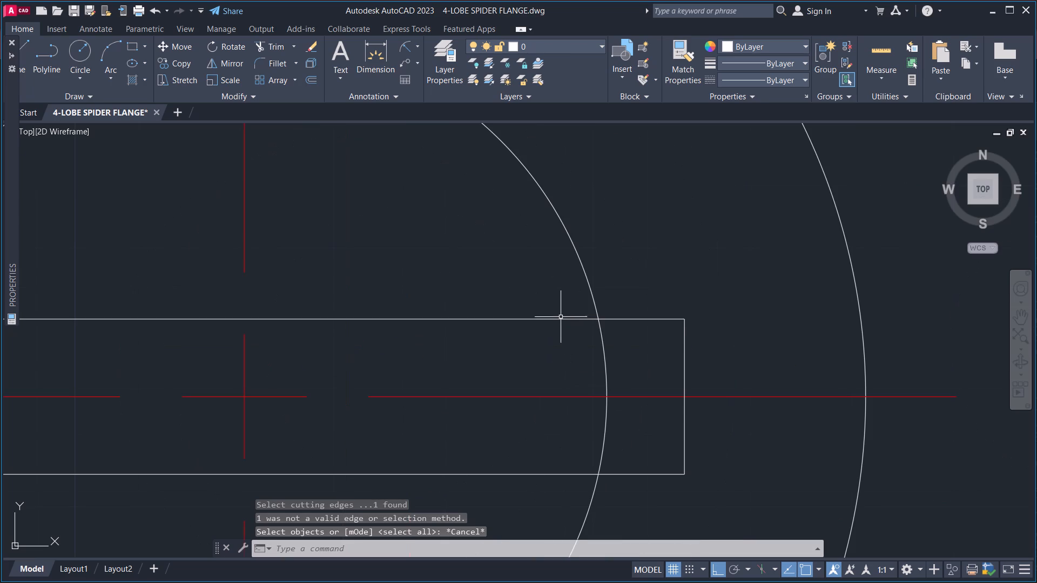
pyautogui.write('TR')
pyautogui.press('space')
pyautogui.click(571, 320)
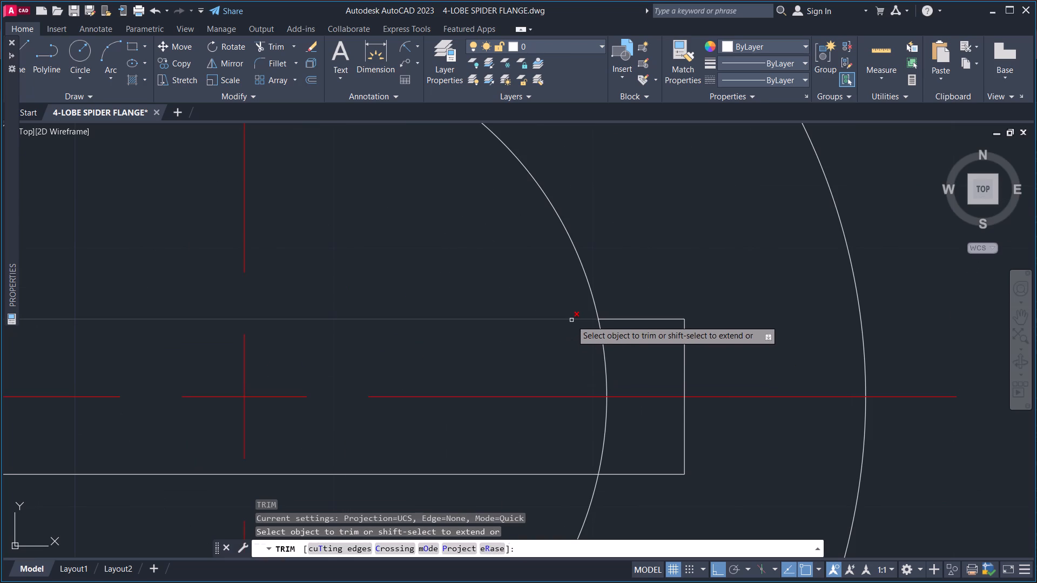
pyautogui.click(565, 472)
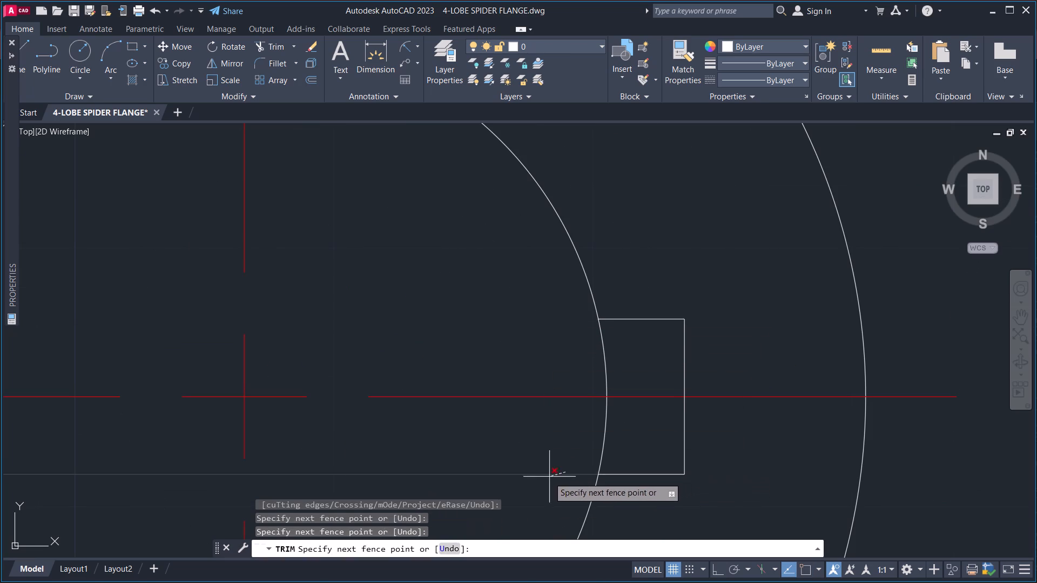
pyautogui.click(548, 477)
pyautogui.click(605, 424)
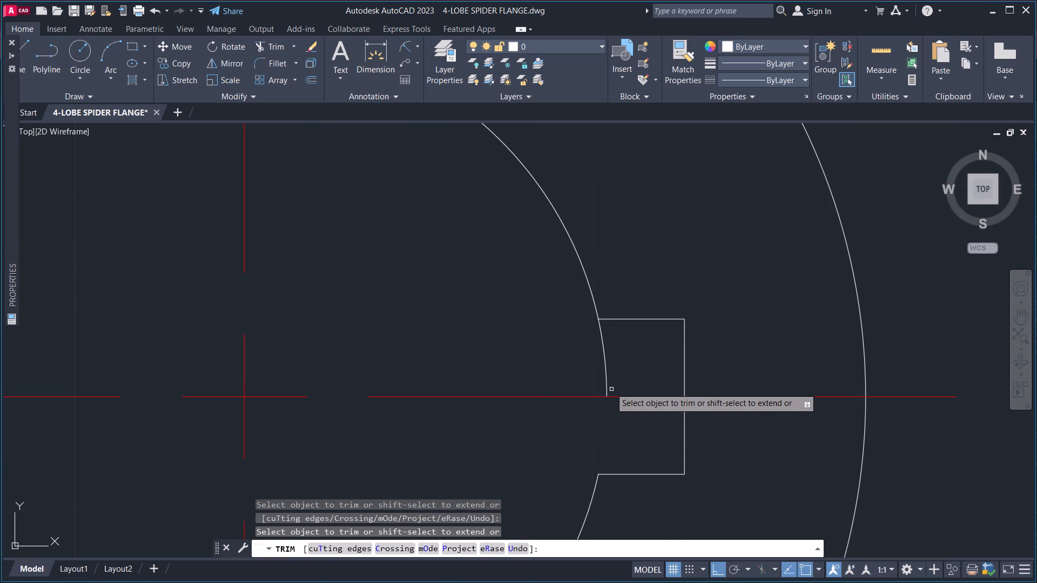
pyautogui.click(607, 383)
# Trim off the two short line stubs left outside the bore on the side opposite the keyway.
pyautogui.scroll(-4, 511, 359)
pyautogui.moveTo(424, 361); pyautogui.dragTo(502, 345, button='middle')
pyautogui.scroll(4, 502, 345)
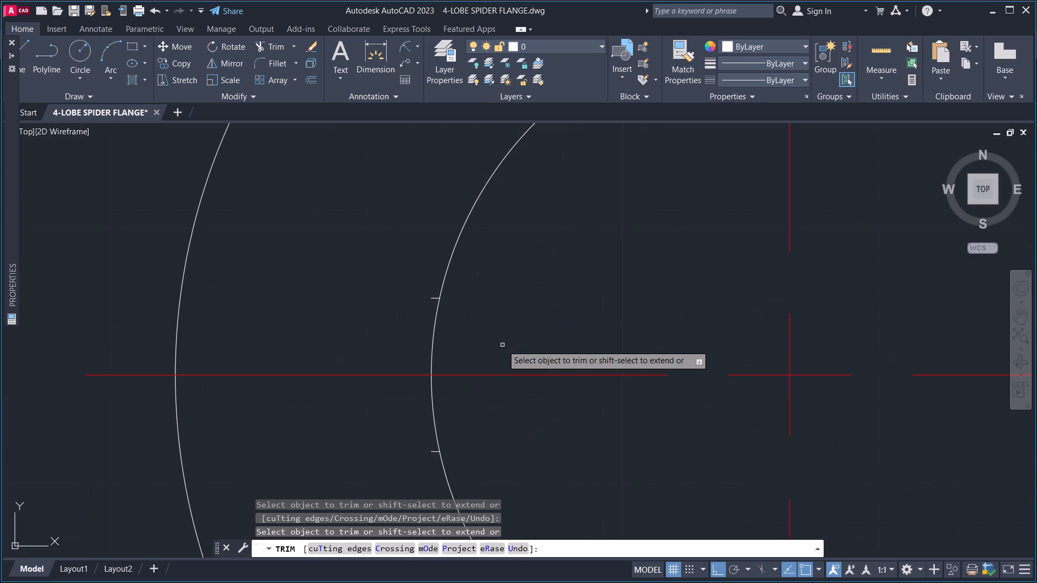
pyautogui.click(434, 298)
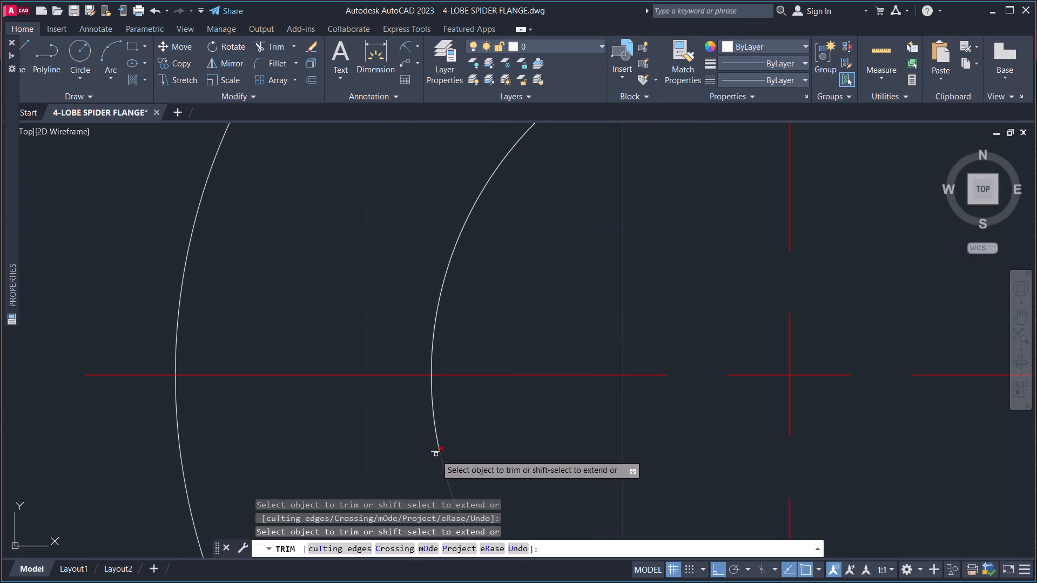
pyautogui.click(432, 452)
pyautogui.scroll(-2, 488, 437)
pyautogui.moveTo(517, 449); pyautogui.dragTo(365, 438, button='middle')
pyautogui.press('Escape')
pyautogui.moveTo(392, 439); pyautogui.dragTo(372, 394, button='middle')
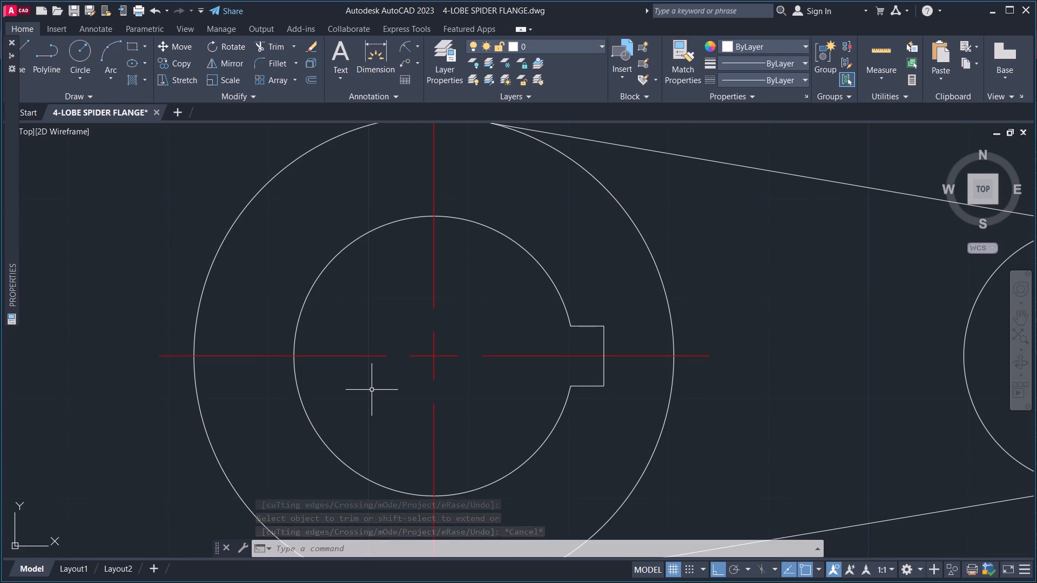
# Add a horizontal linear dimension from the bore's far side to the keyway's end line, placed below the hub.
pyautogui.write('DLI')
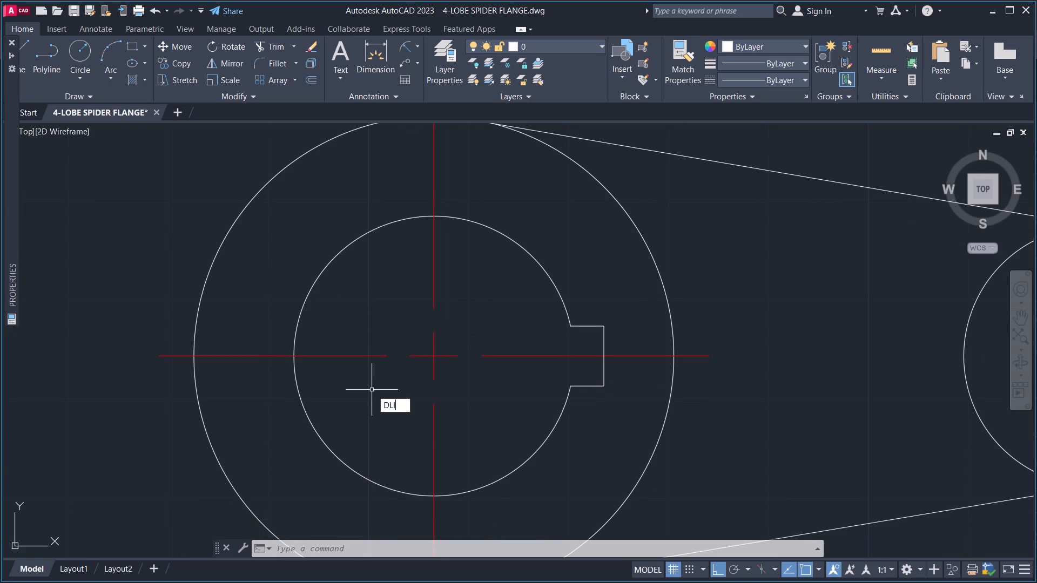
pyautogui.press('space')
pyautogui.scroll(-3, 509, 404)
pyautogui.moveTo(512, 410); pyautogui.dragTo(509, 349, button='middle')
pyautogui.scroll(3, 503, 348)
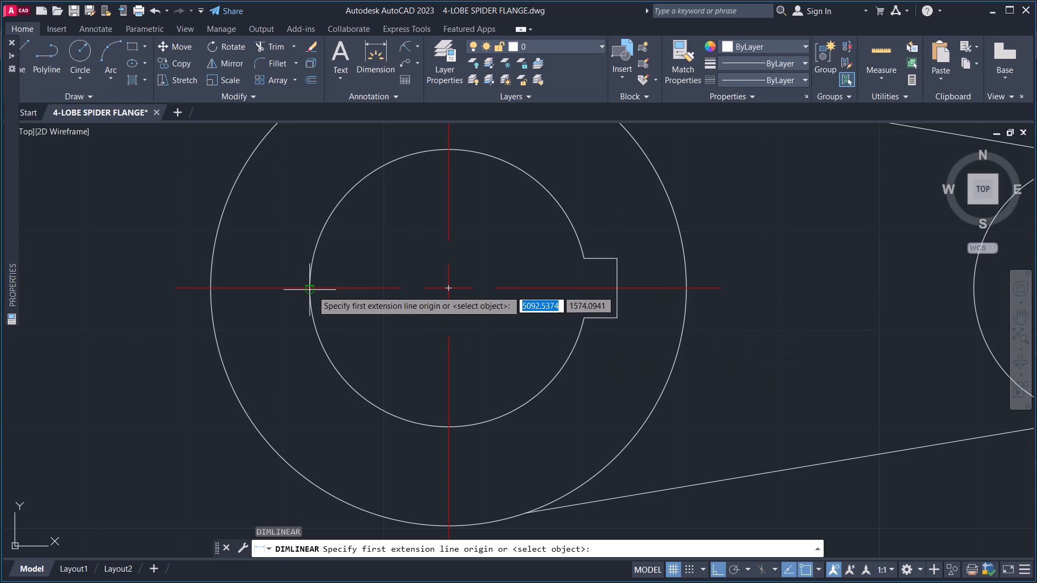
pyautogui.click(312, 290)
pyautogui.click(618, 289)
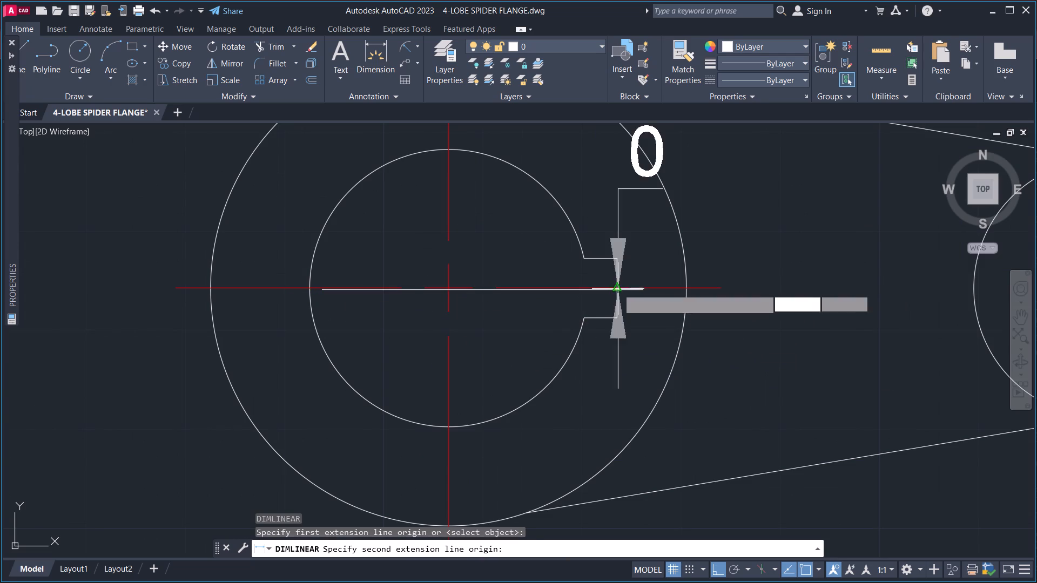
pyautogui.scroll(-3, 617, 290)
pyautogui.moveTo(586, 390); pyautogui.dragTo(571, 367, button='middle')
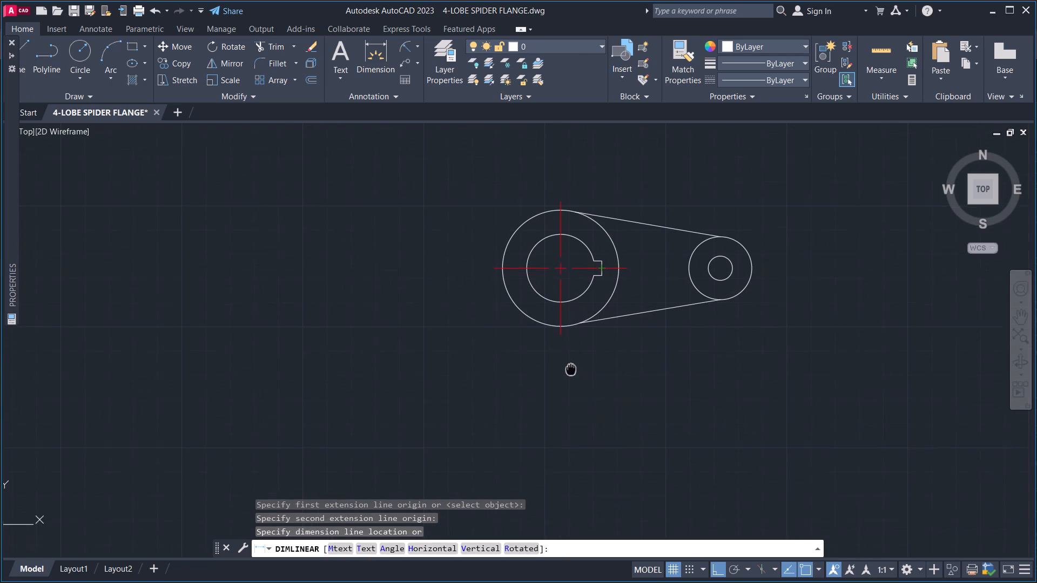
pyautogui.moveTo(571, 367); pyautogui.dragTo(570, 363, button='middle')
pyautogui.scroll(1, 568, 352)
pyautogui.click(568, 360)
pyautogui.moveTo(611, 338); pyautogui.dragTo(526, 389, button='middle')
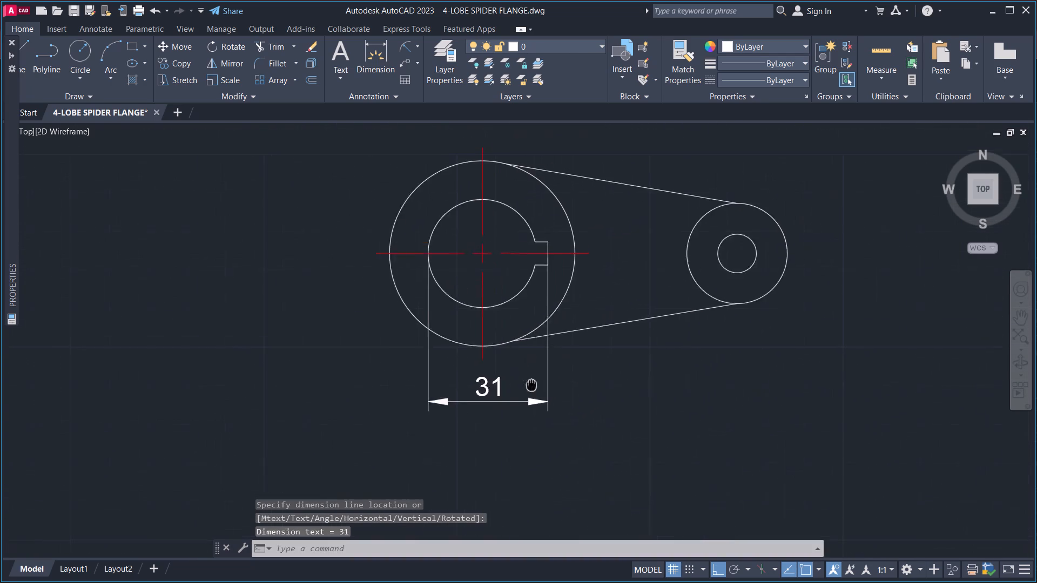
pyautogui.moveTo(526, 389); pyautogui.dragTo(515, 397, button='middle')
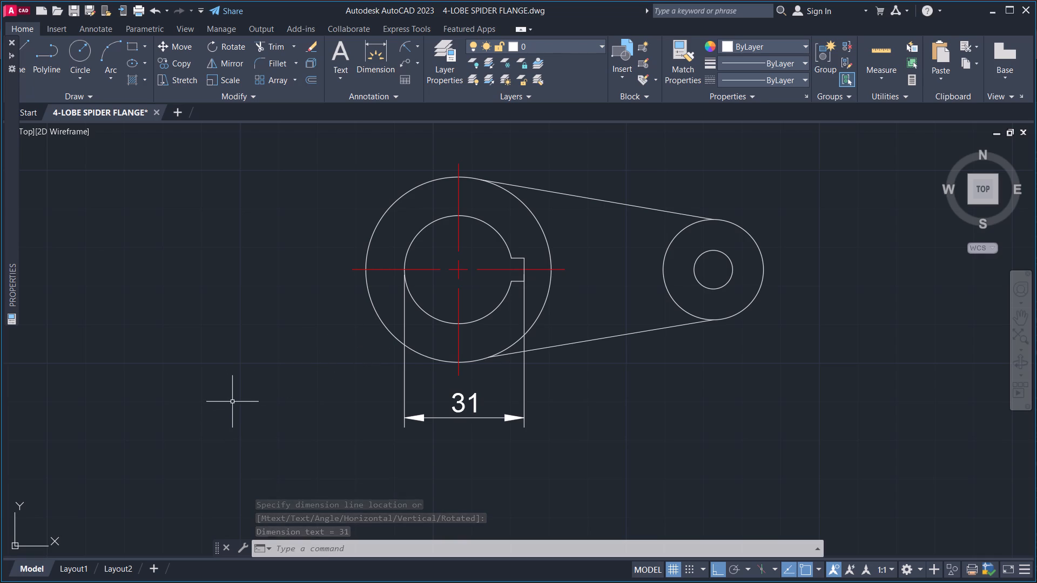
# Set the ISO-25 dimension style's overall scale to 1 and make the style current.
pyautogui.press('d')
pyautogui.press('space')
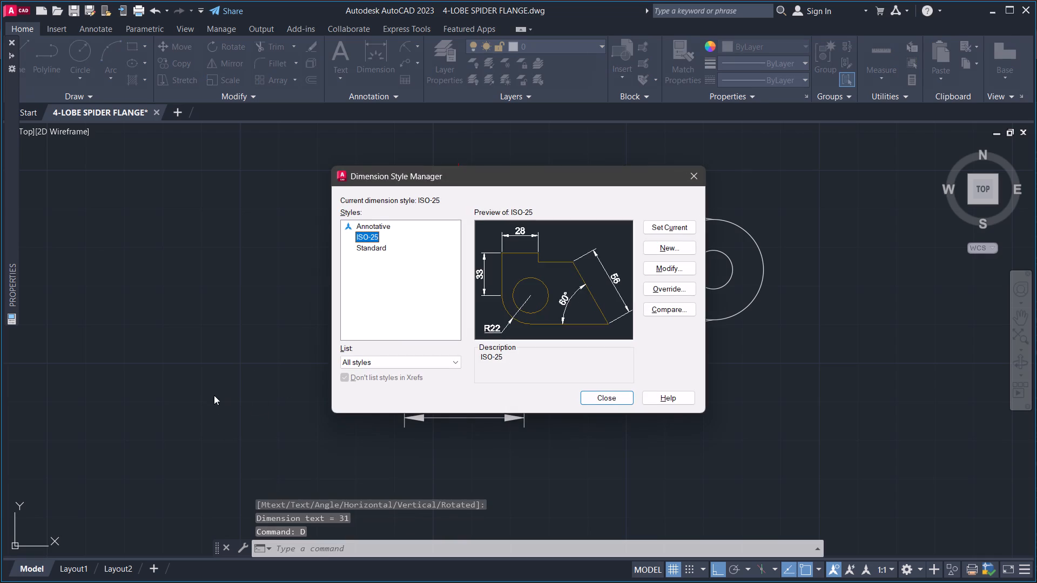
pyautogui.click(655, 270)
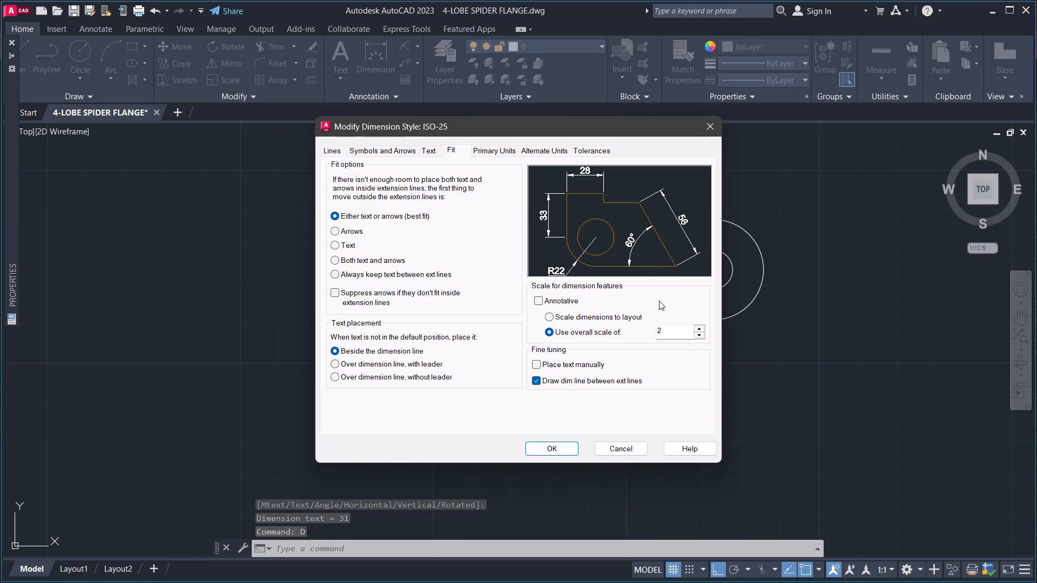
pyautogui.moveTo(668, 335); pyautogui.dragTo(625, 351)
pyautogui.press('1')
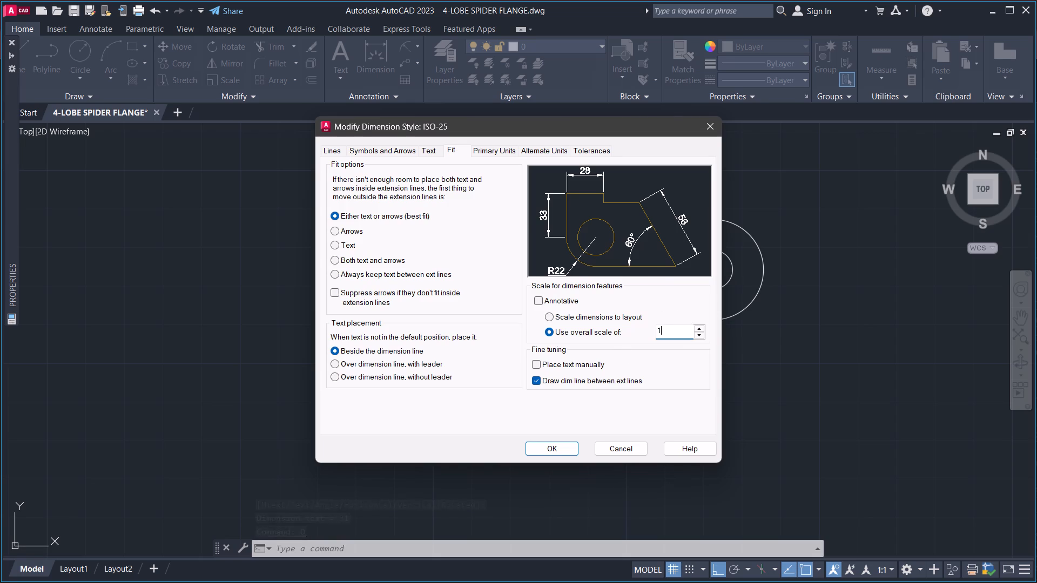
pyautogui.click(558, 447)
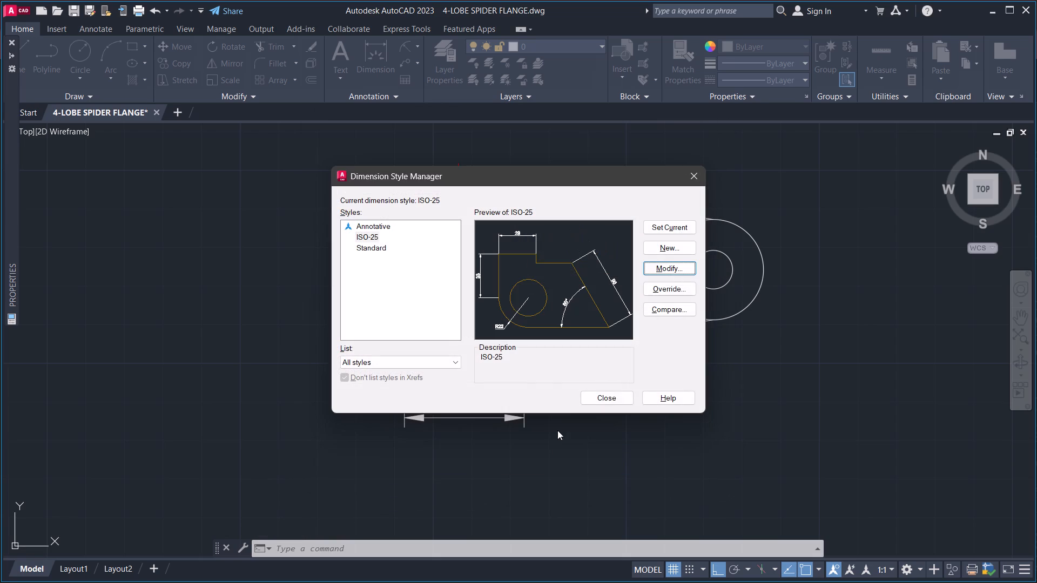
pyautogui.click(663, 227)
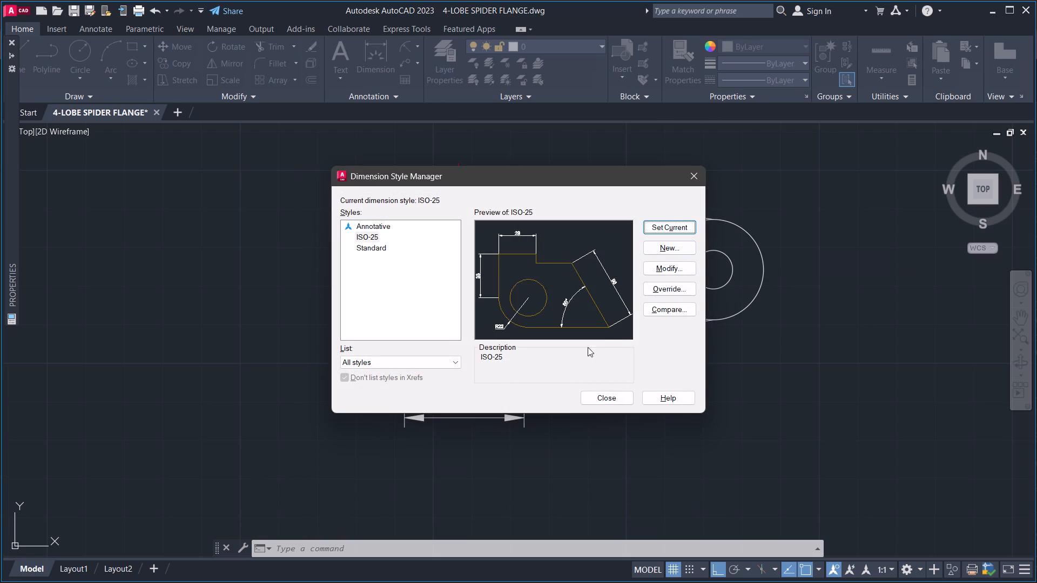
pyautogui.click(593, 398)
# Add a vertical linear dimension for the keyway's width, placed between the hub and the lobe.
pyautogui.moveTo(500, 411); pyautogui.dragTo(499, 451, button='middle')
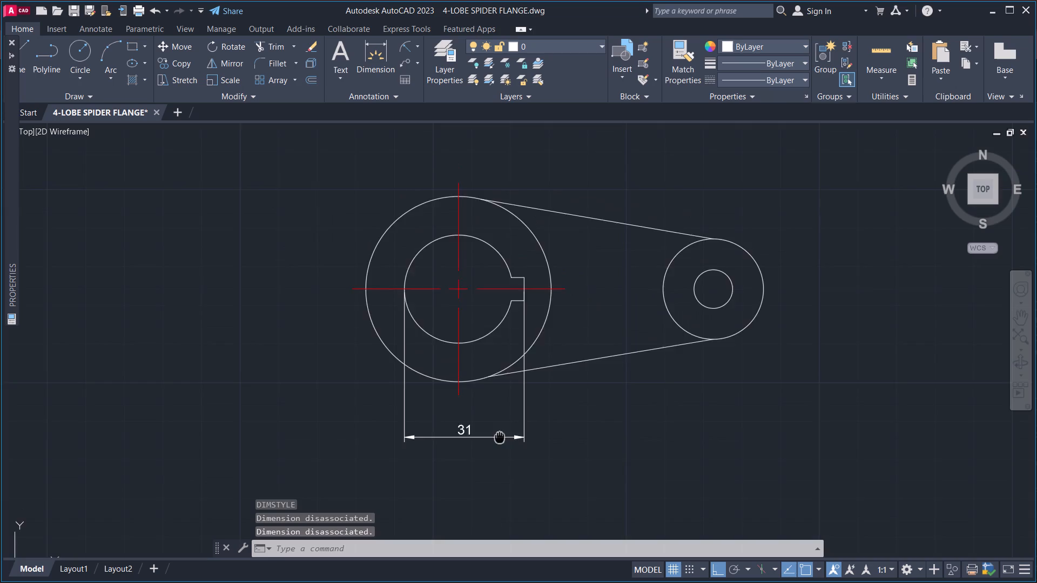
pyautogui.moveTo(499, 451); pyautogui.dragTo(370, 455, button='middle')
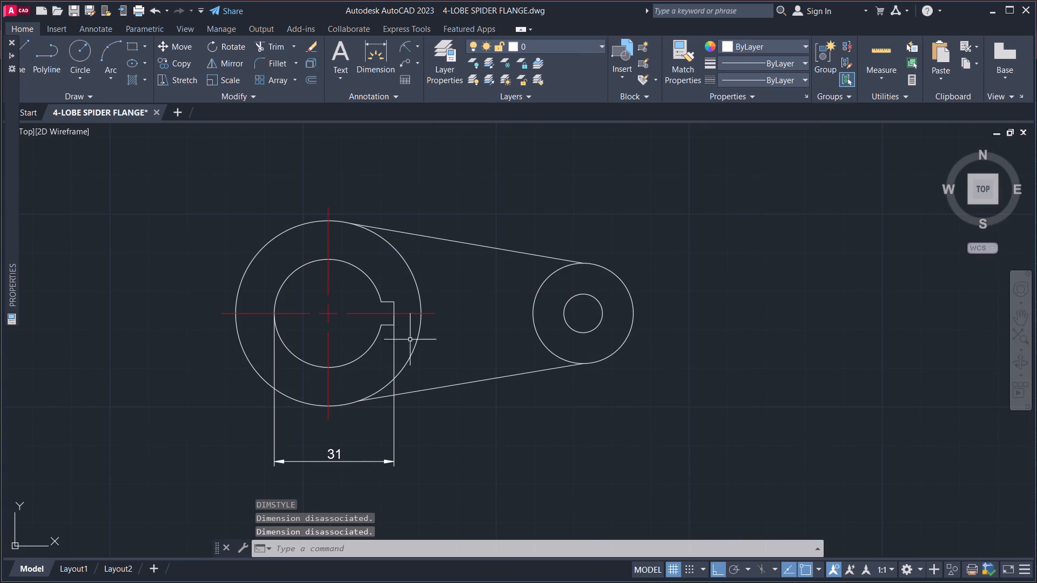
pyautogui.write('DLI')
pyautogui.press('space')
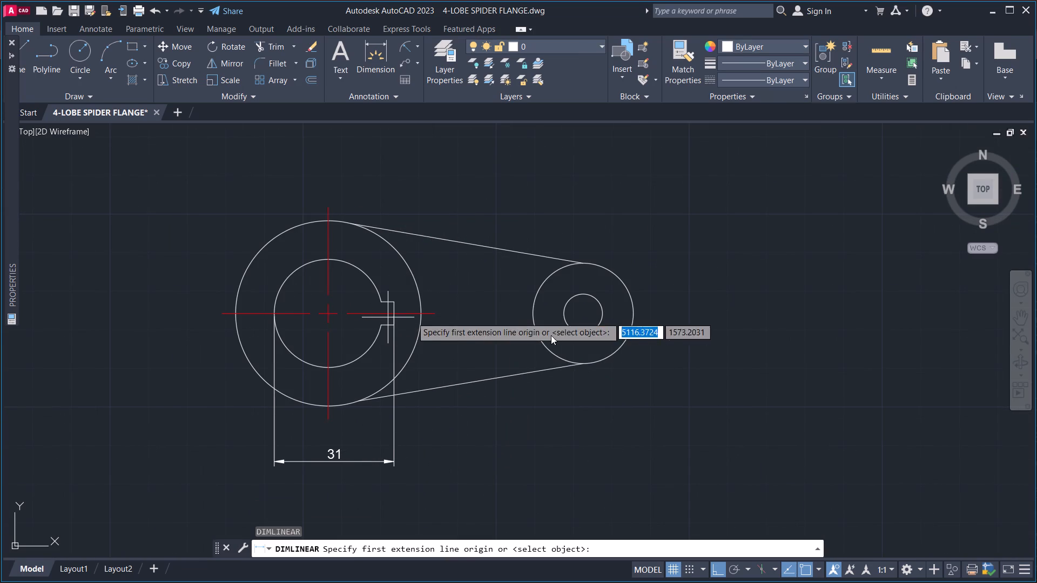
pyautogui.click(397, 302)
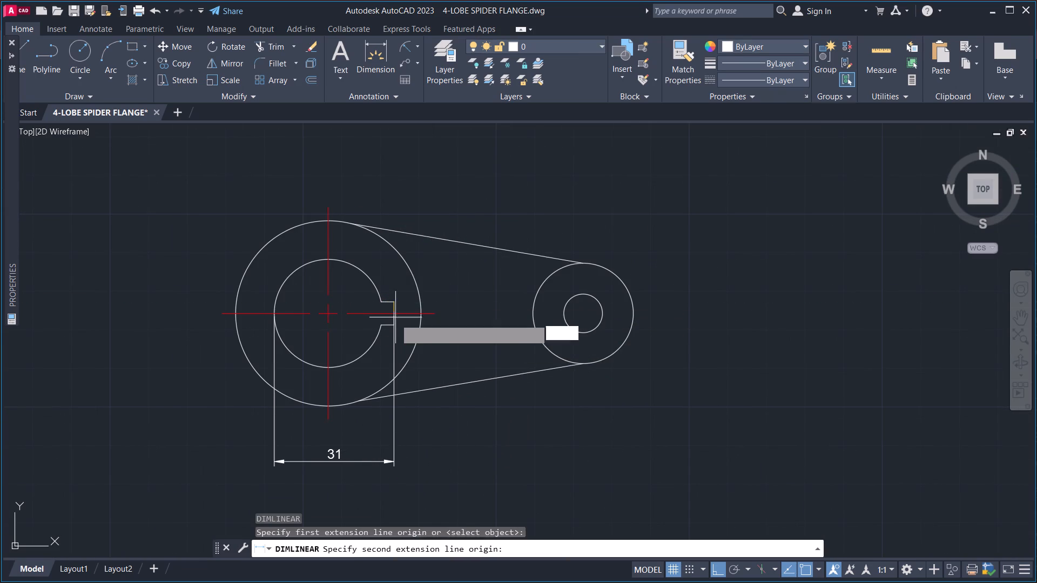
pyautogui.click(393, 324)
pyautogui.click(452, 326)
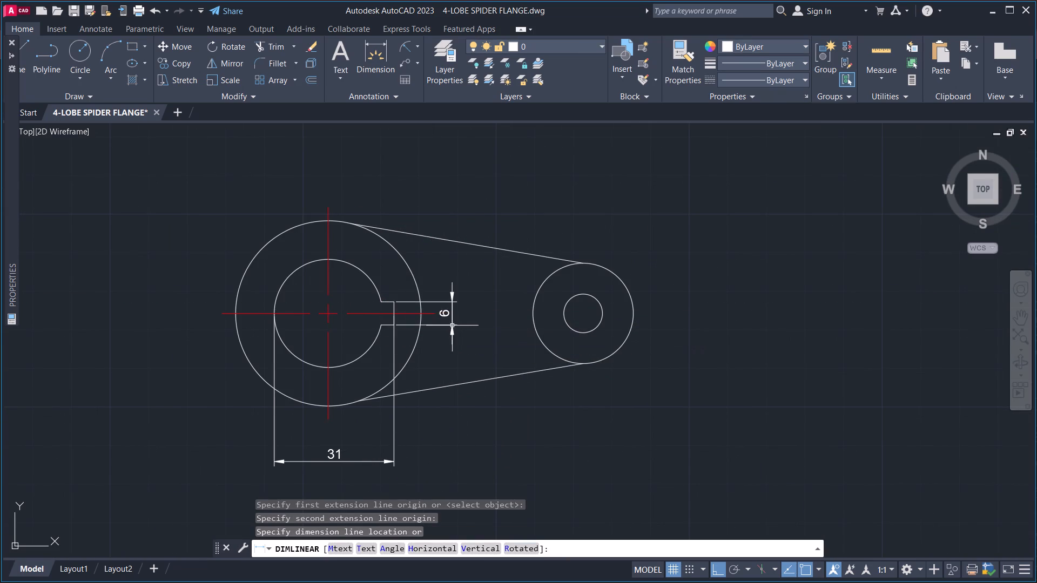
pyautogui.press('Escape')
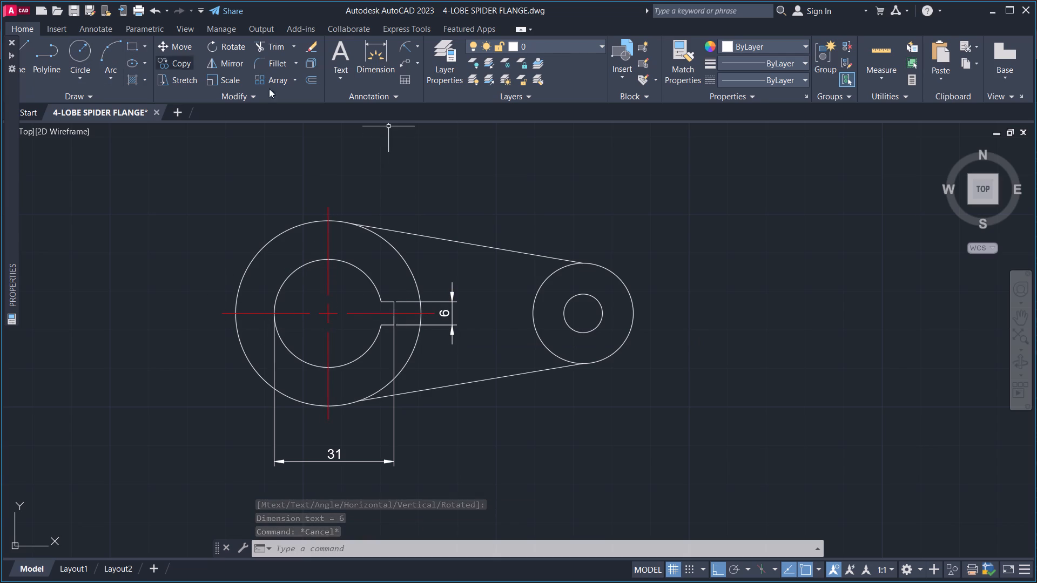
# Add a radius dimension to the hub bore, with its text outside the hub at the upper left.
pyautogui.click(400, 47)
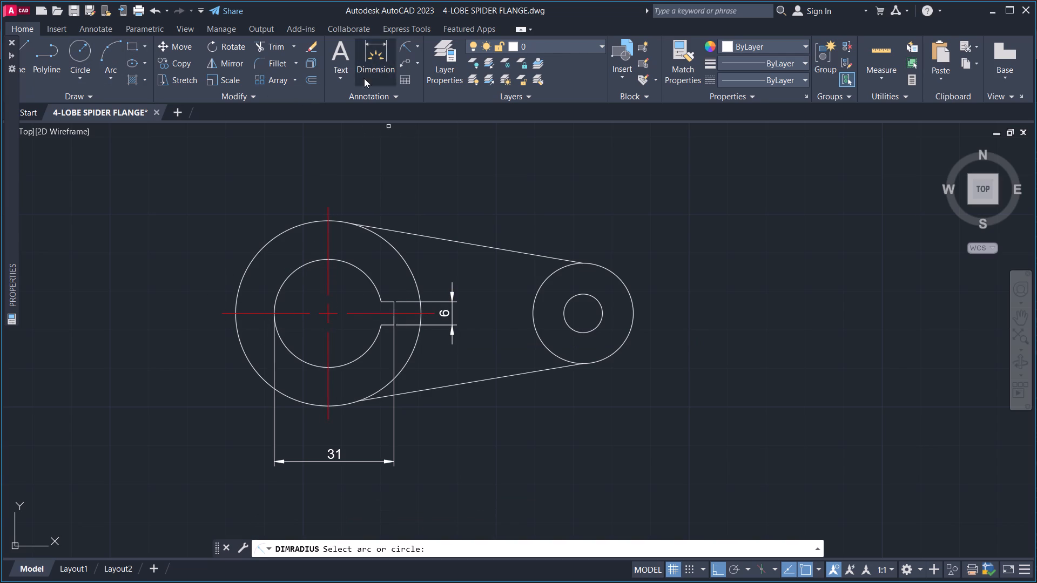
pyautogui.click(291, 271)
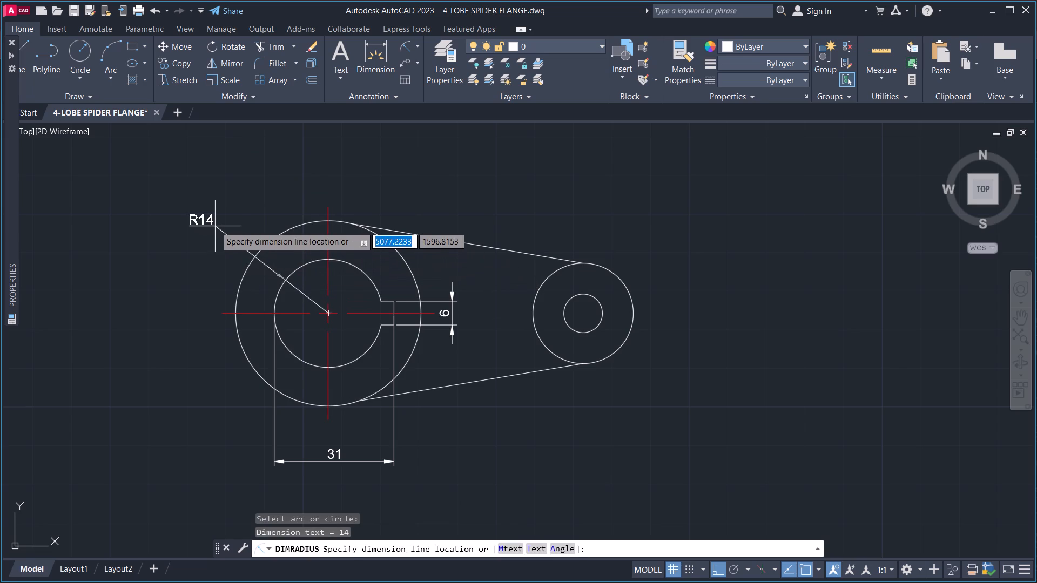
pyautogui.click(224, 229)
# Add a diameter dimension to the hub's outer circle, with its text outside the hub at the lower left.
pyautogui.moveTo(179, 258); pyautogui.dragTo(157, 273, button='middle')
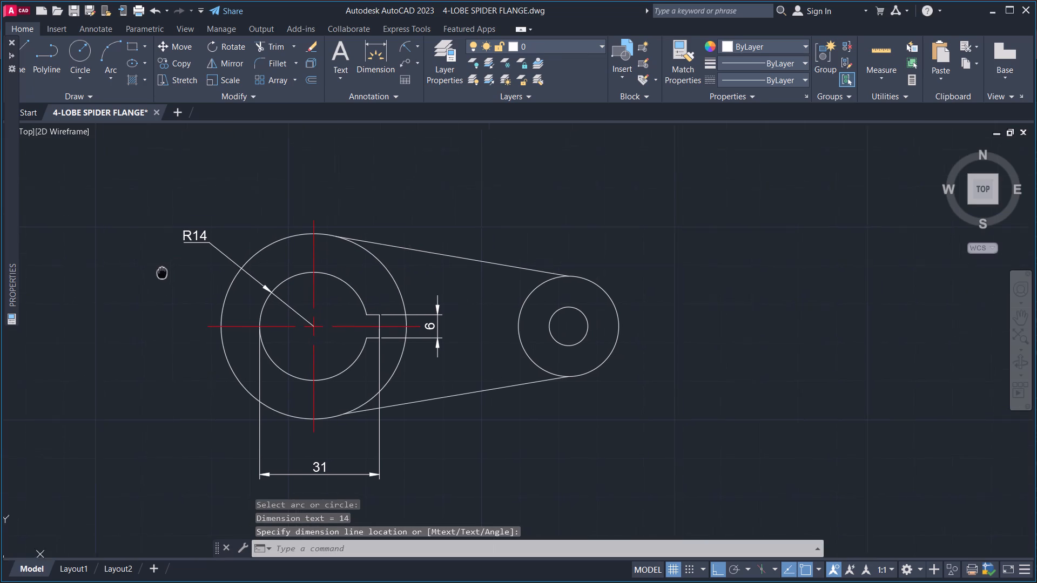
pyautogui.moveTo(157, 273); pyautogui.dragTo(146, 264, button='middle')
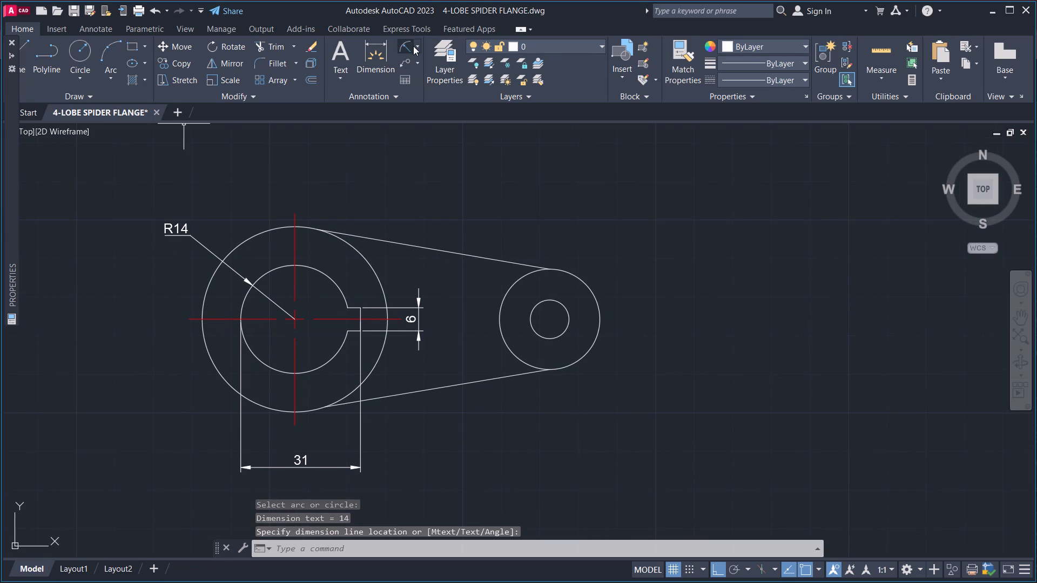
pyautogui.click(414, 46)
pyautogui.click(426, 212)
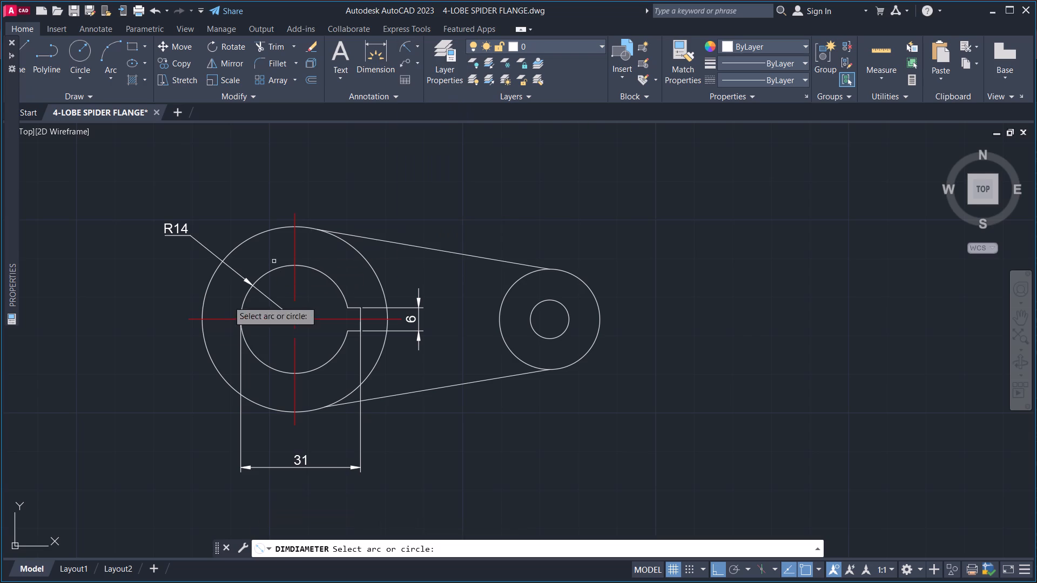
pyautogui.click(210, 357)
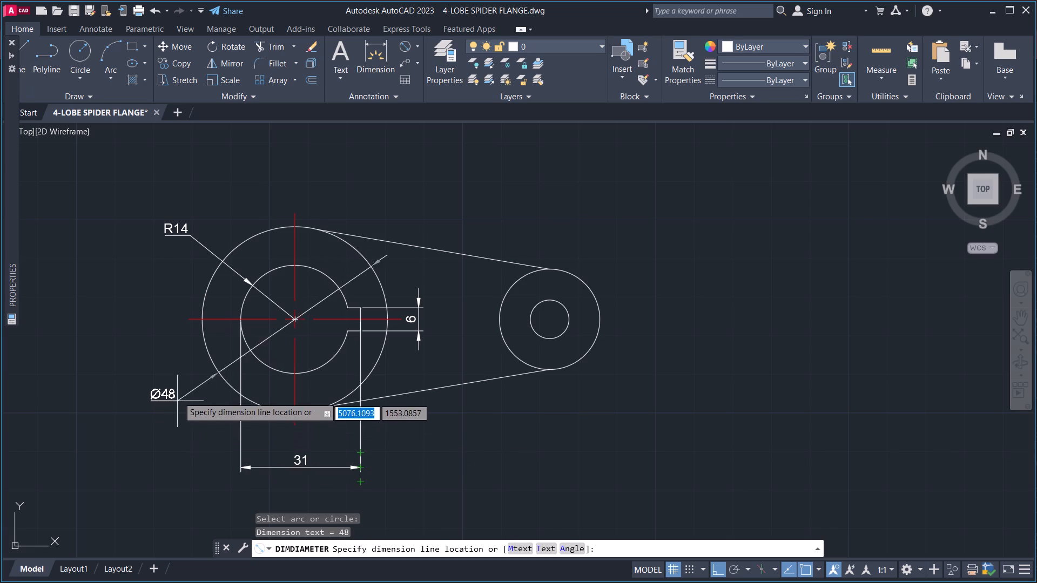
pyautogui.click(187, 375)
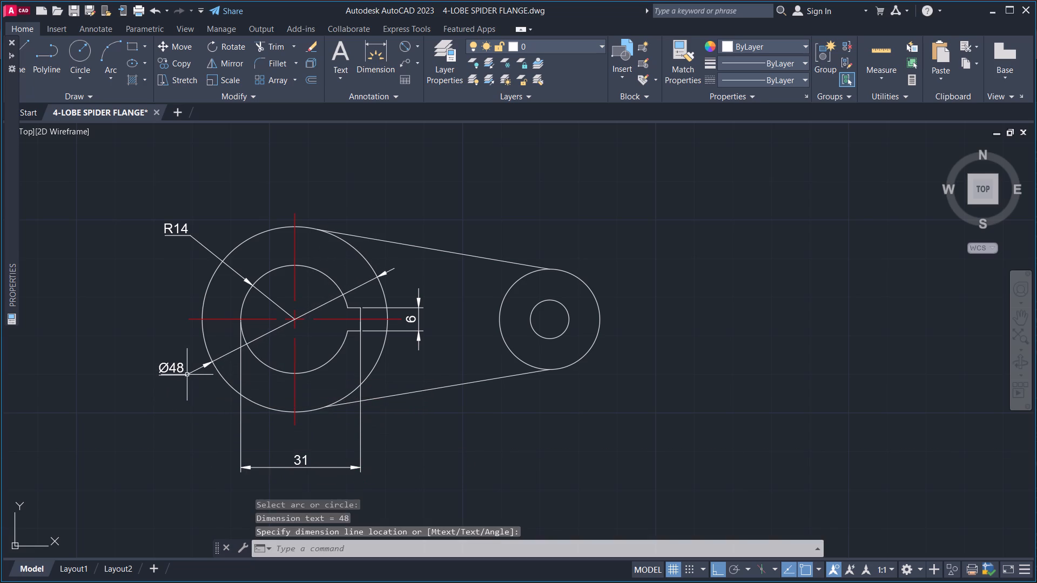
# Add a horizontal linear dimension from the hub's vertical centreline to the lobe hole's centre, placed below the bore-to-keyway dimension.
pyautogui.moveTo(139, 351); pyautogui.dragTo(120, 347, button='middle')
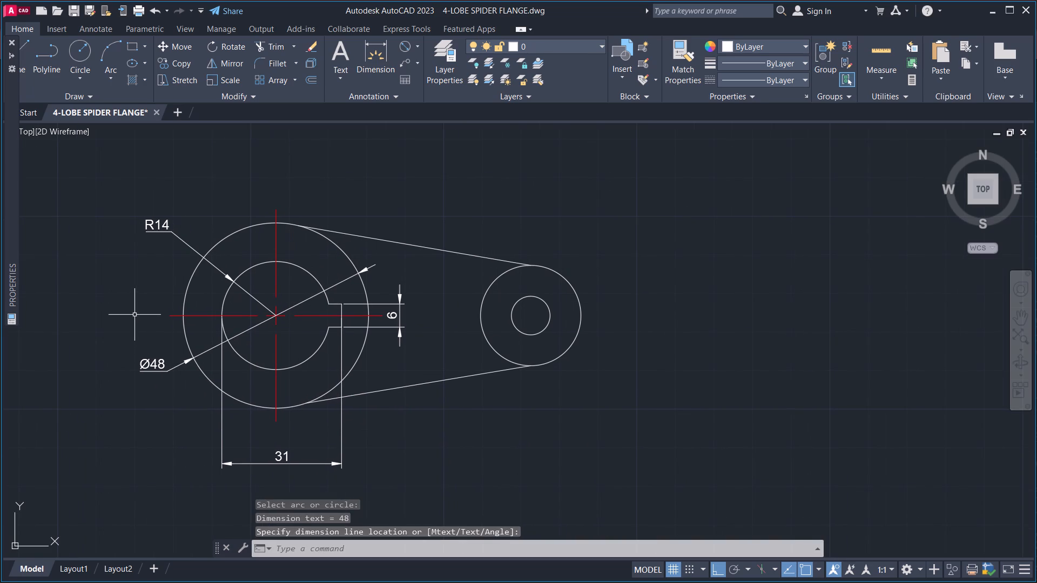
pyautogui.scroll(-1, 172, 302)
pyautogui.moveTo(303, 325); pyautogui.dragTo(338, 317, button='middle')
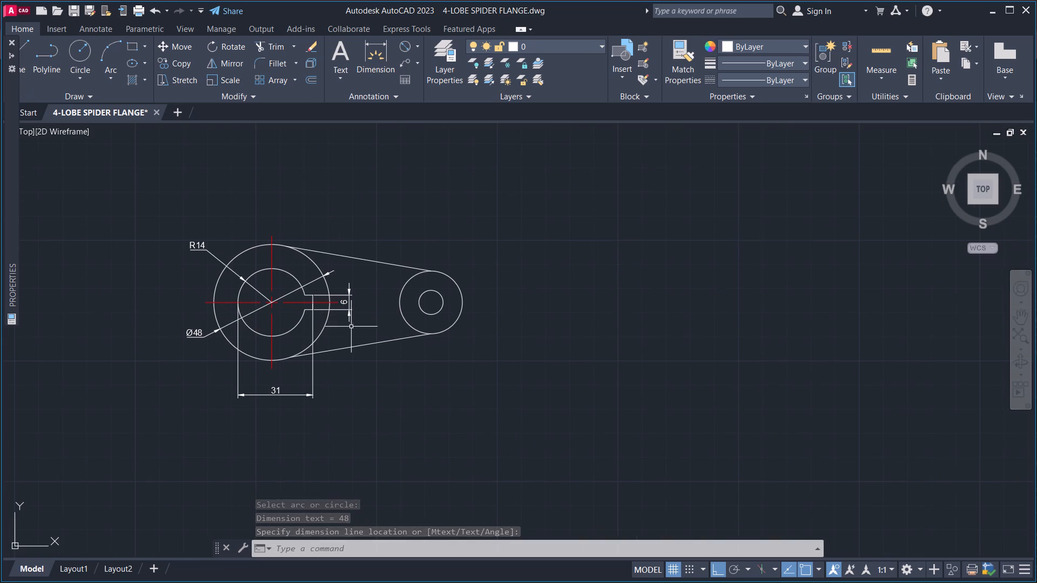
pyautogui.moveTo(362, 299); pyautogui.dragTo(273, 336, button='middle')
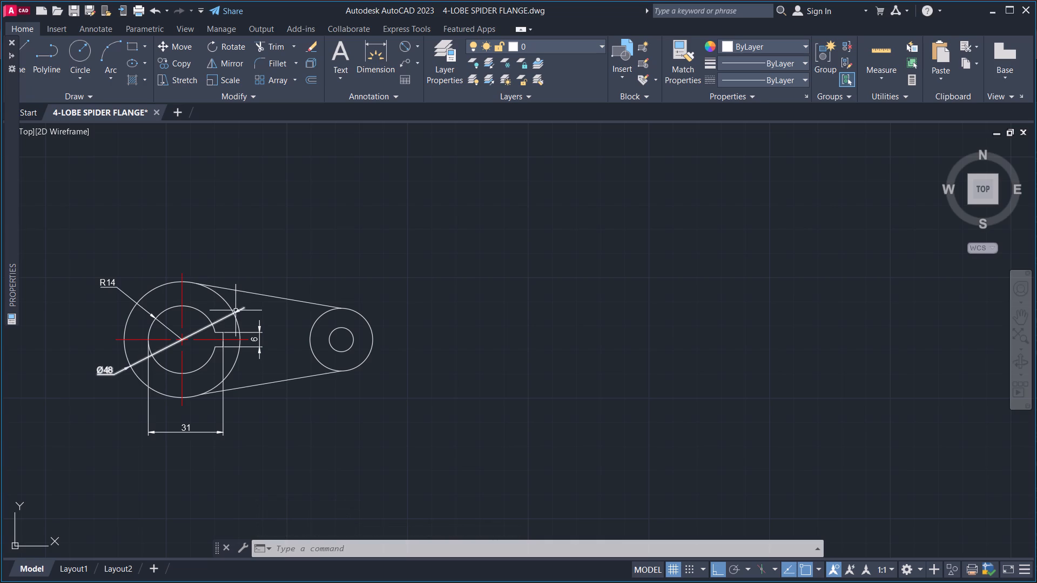
pyautogui.press('d')
pyautogui.press('l')
pyautogui.press('i')
pyautogui.press('space')
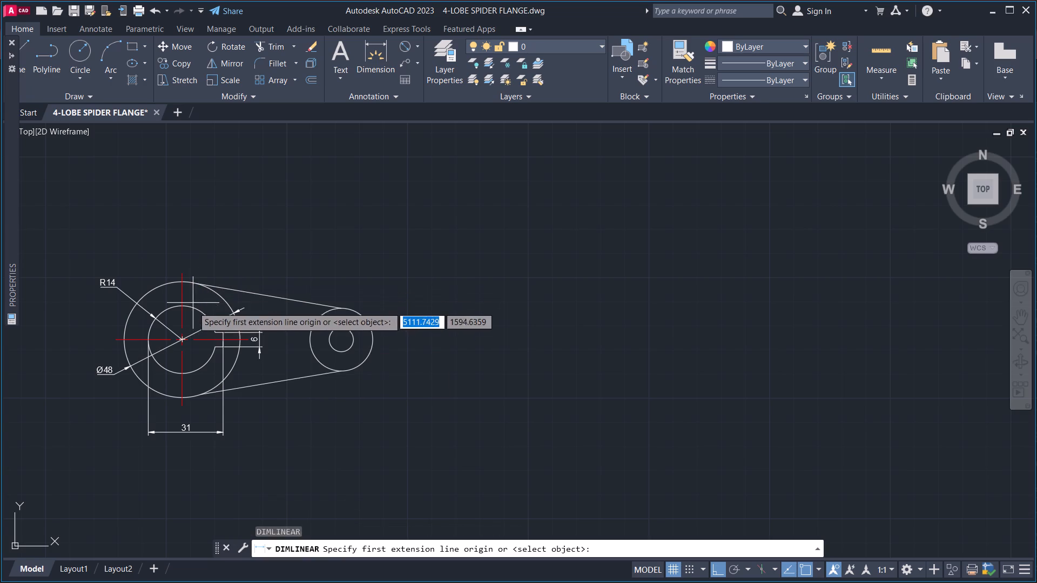
pyautogui.scroll(1, 186, 419)
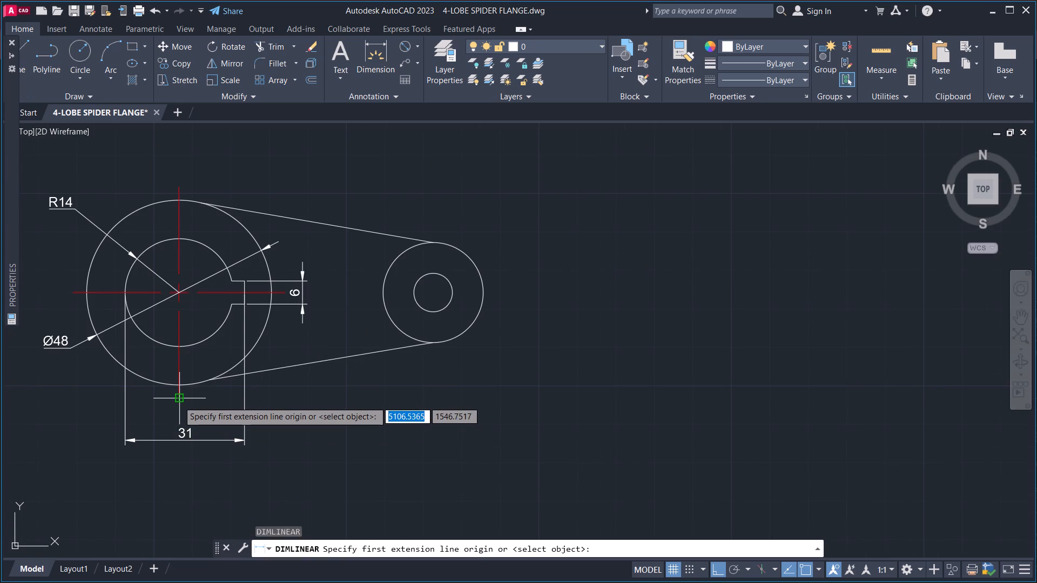
pyautogui.click(178, 401)
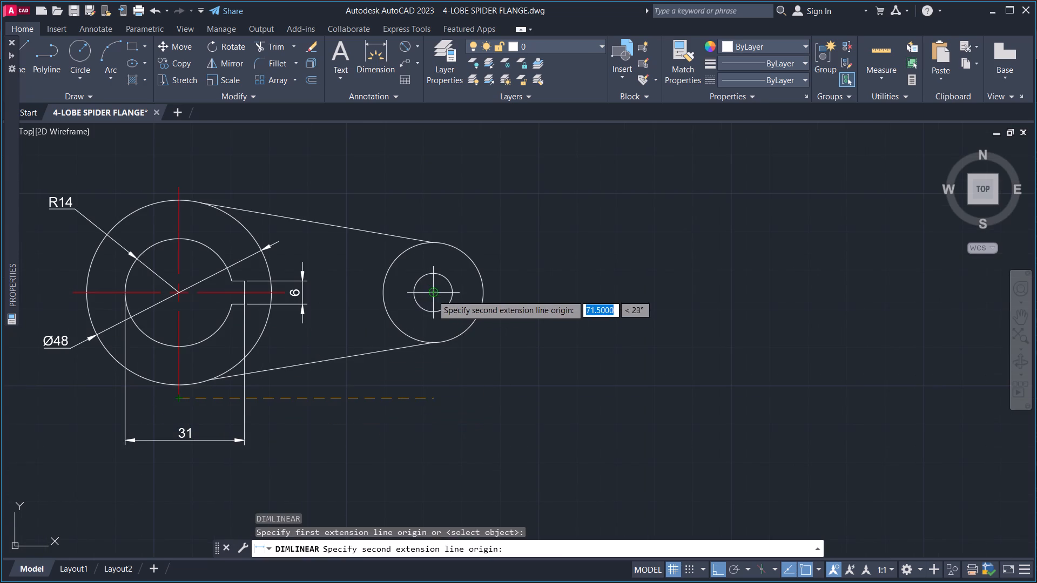
pyautogui.click(432, 295)
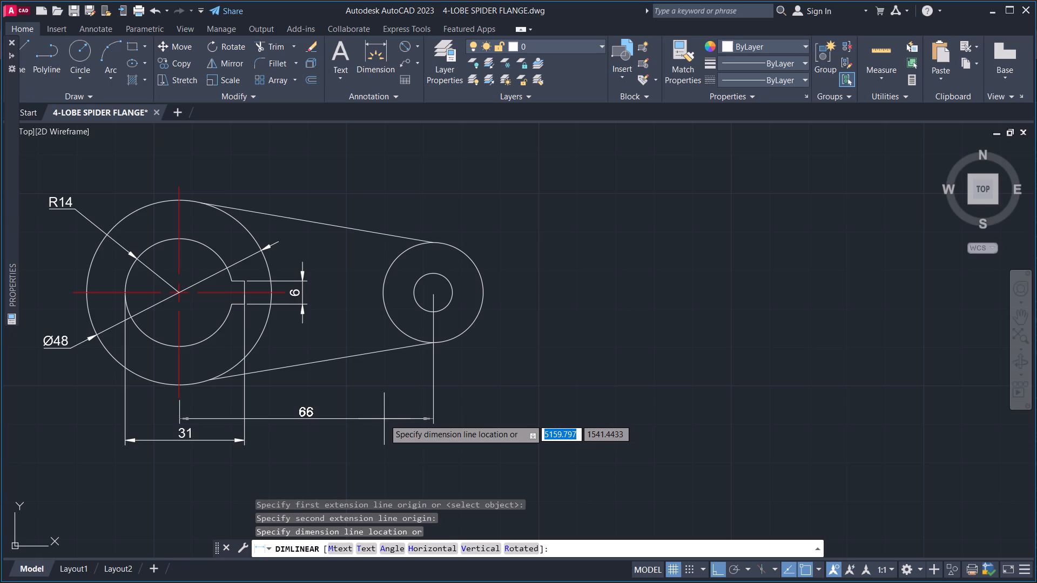
pyautogui.moveTo(301, 447); pyautogui.dragTo(348, 383, button='middle')
pyautogui.click(339, 397)
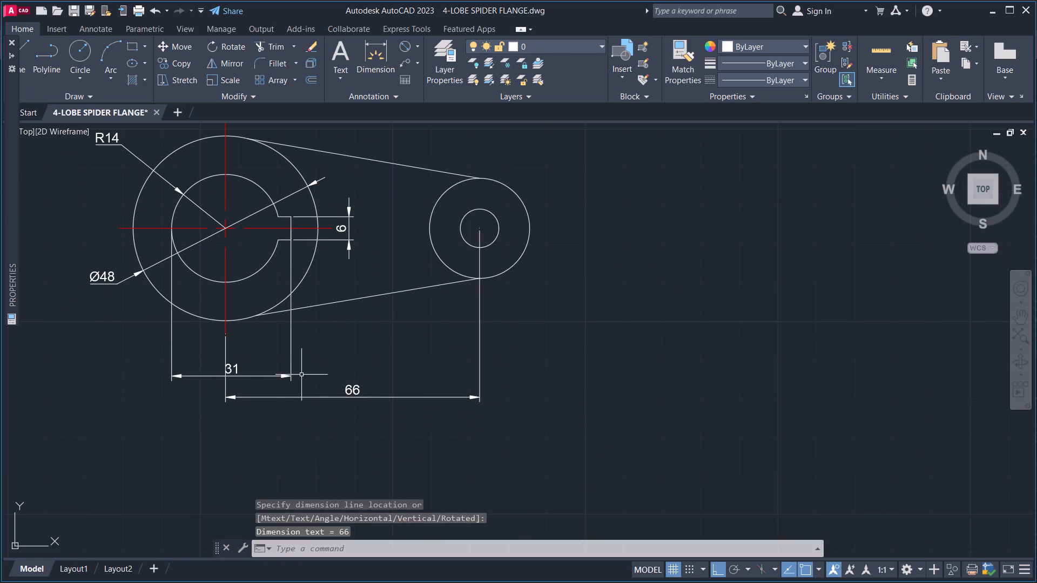
# Shift the text of the horizontal bore-to-keyway dimension right, clear of the centre-distance dimension's extension line.
pyautogui.scroll(2, 301, 375)
pyautogui.click(272, 394)
pyautogui.click(231, 364)
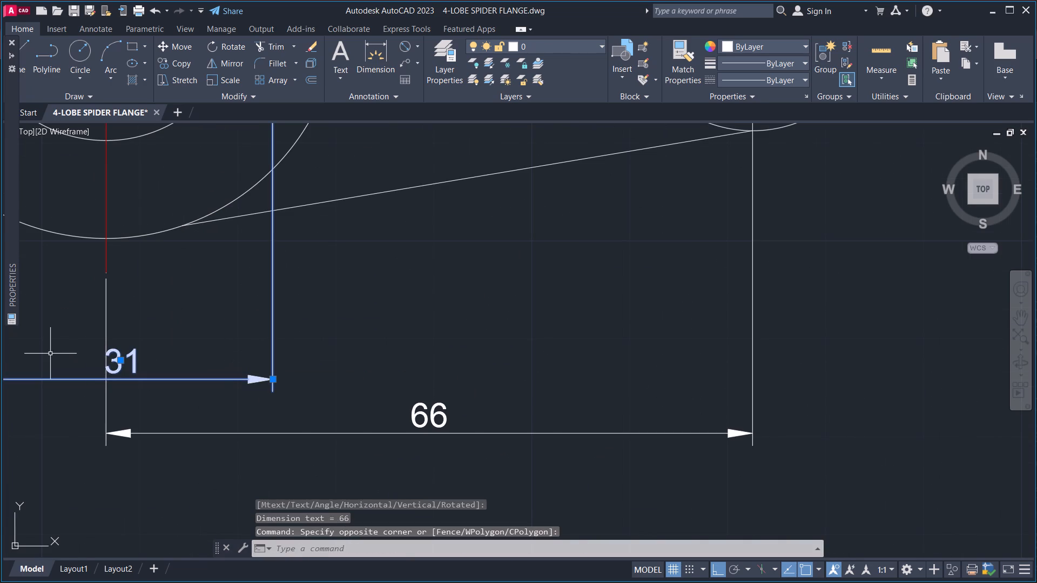
pyautogui.click(119, 361)
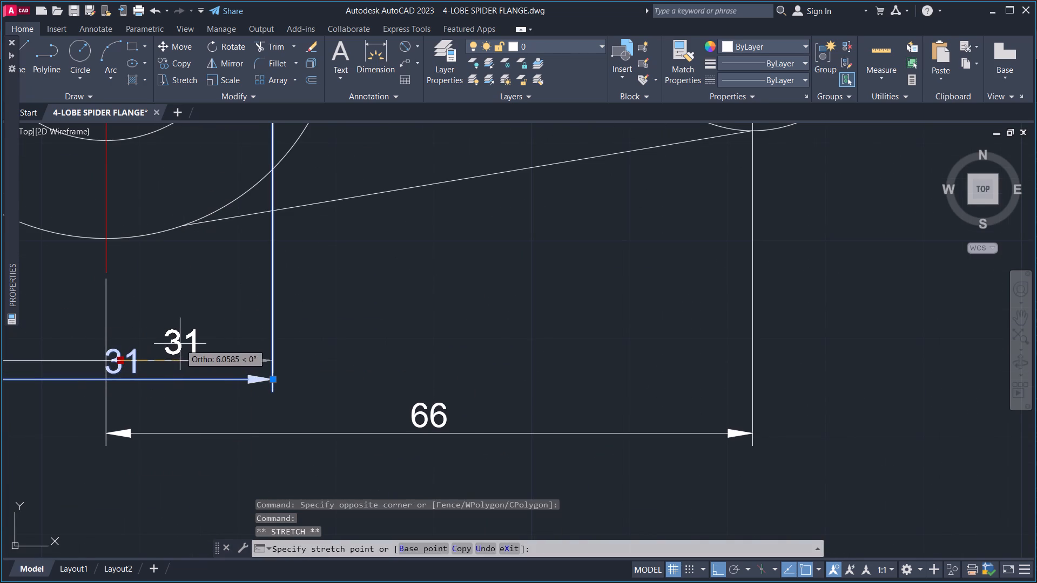
pyautogui.click(155, 333)
pyautogui.moveTo(183, 358); pyautogui.dragTo(290, 437, button='middle')
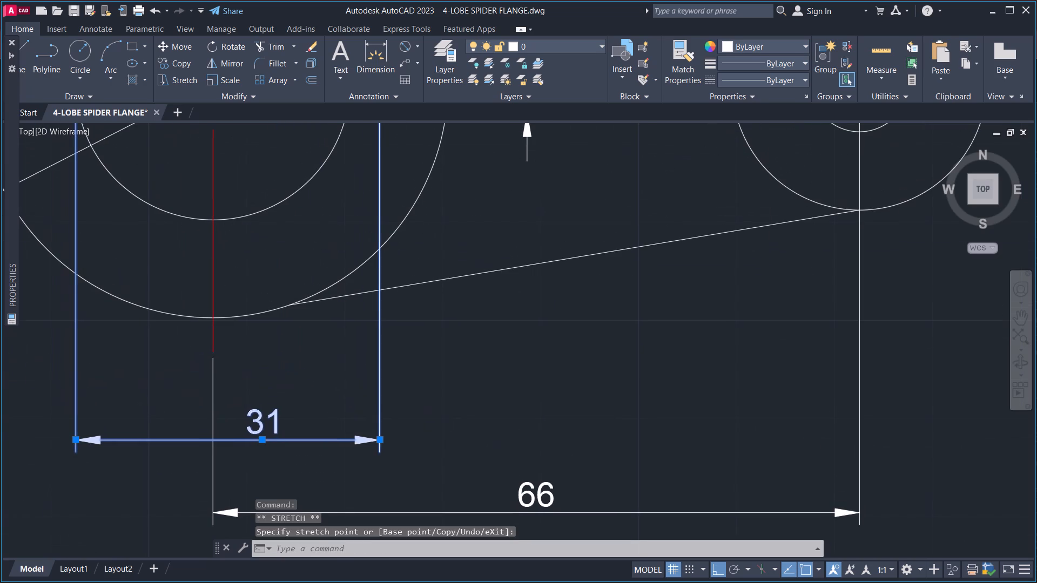
pyautogui.press('Escape')
# Trim away the hub-facing inner arc of the lobe's outer circle between the two tangent lines.
pyautogui.scroll(-2, 293, 398)
pyautogui.moveTo(323, 399); pyautogui.dragTo(327, 344, button='middle')
pyautogui.moveTo(403, 327); pyautogui.dragTo(409, 399, button='middle')
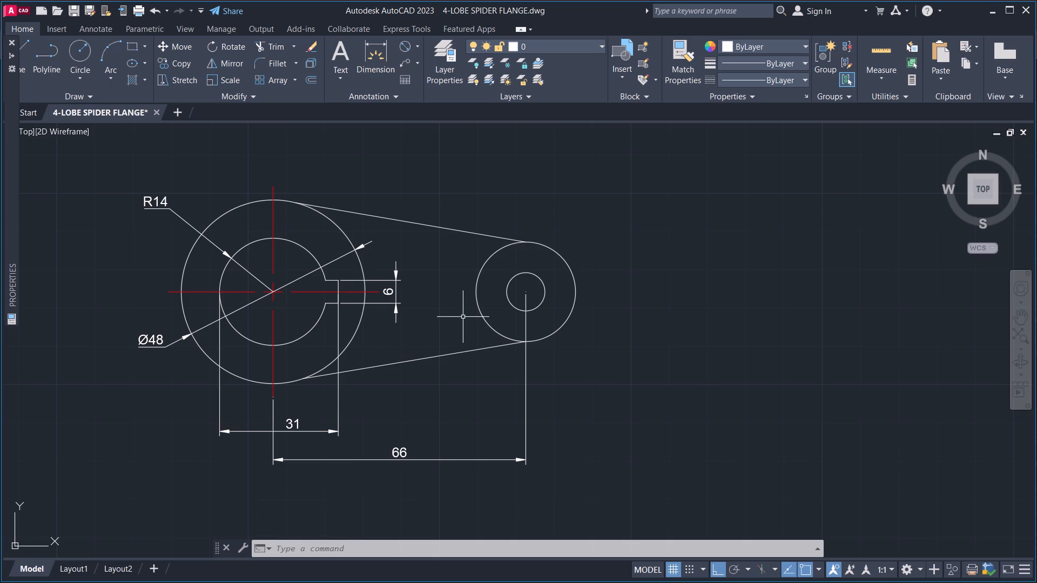
pyautogui.write('TR')
pyautogui.press('space')
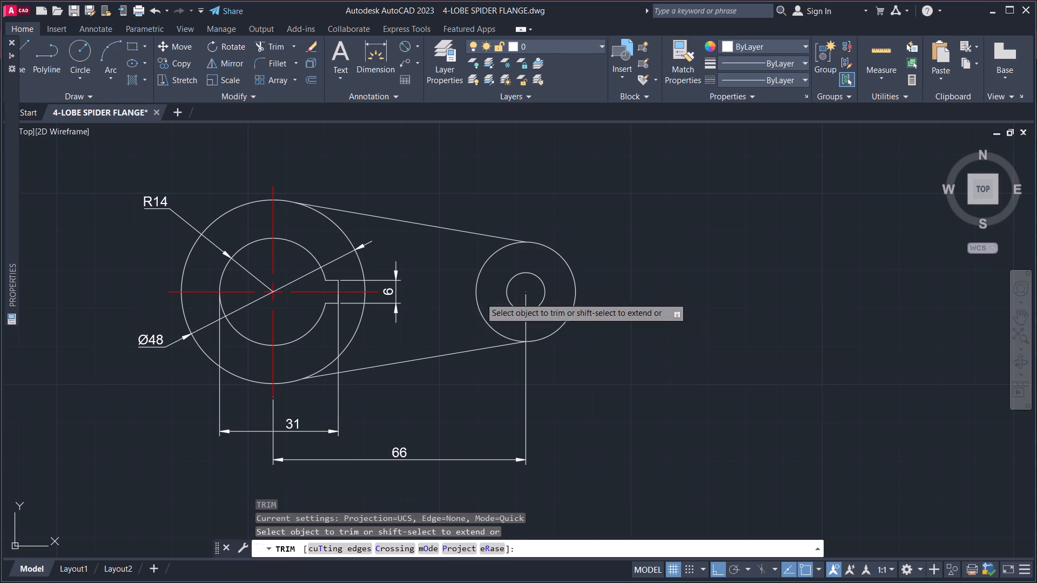
pyautogui.click(479, 304)
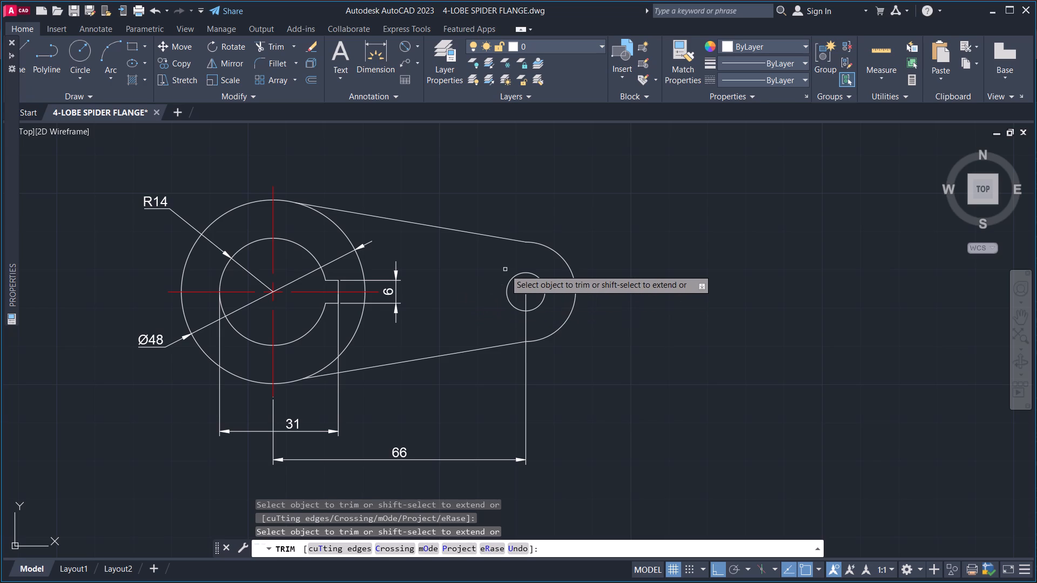
pyautogui.press('Escape')
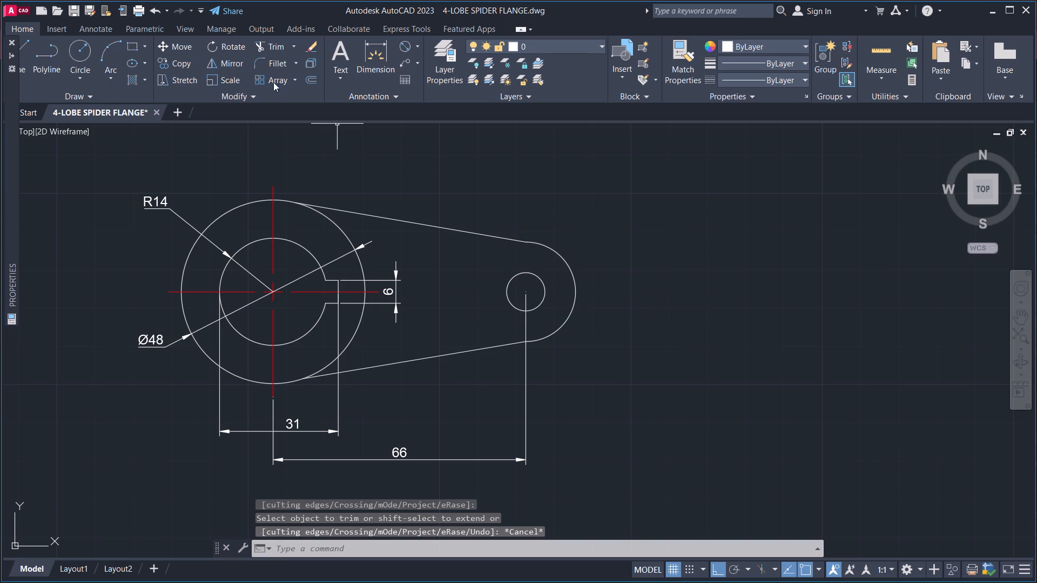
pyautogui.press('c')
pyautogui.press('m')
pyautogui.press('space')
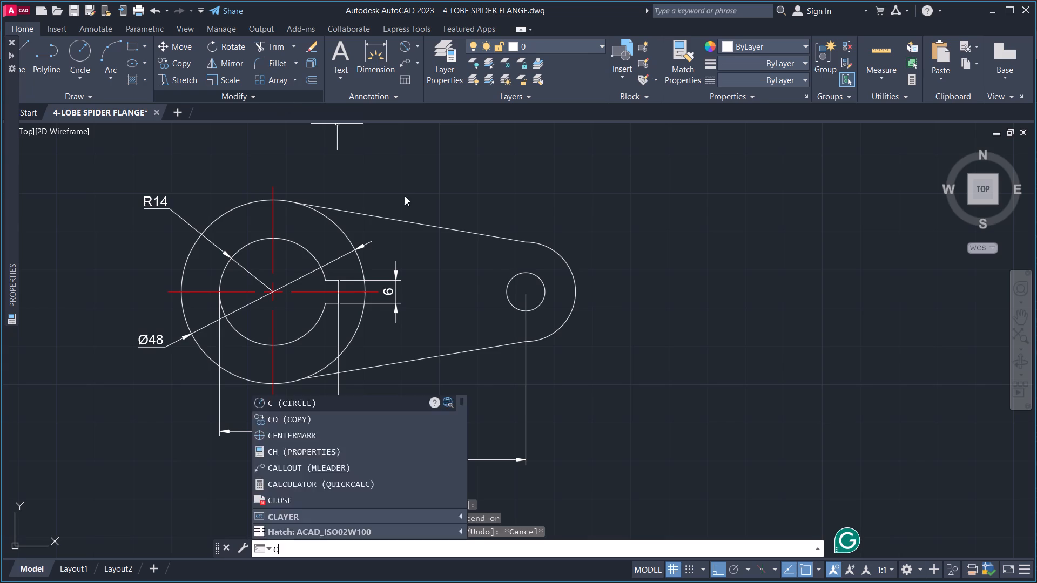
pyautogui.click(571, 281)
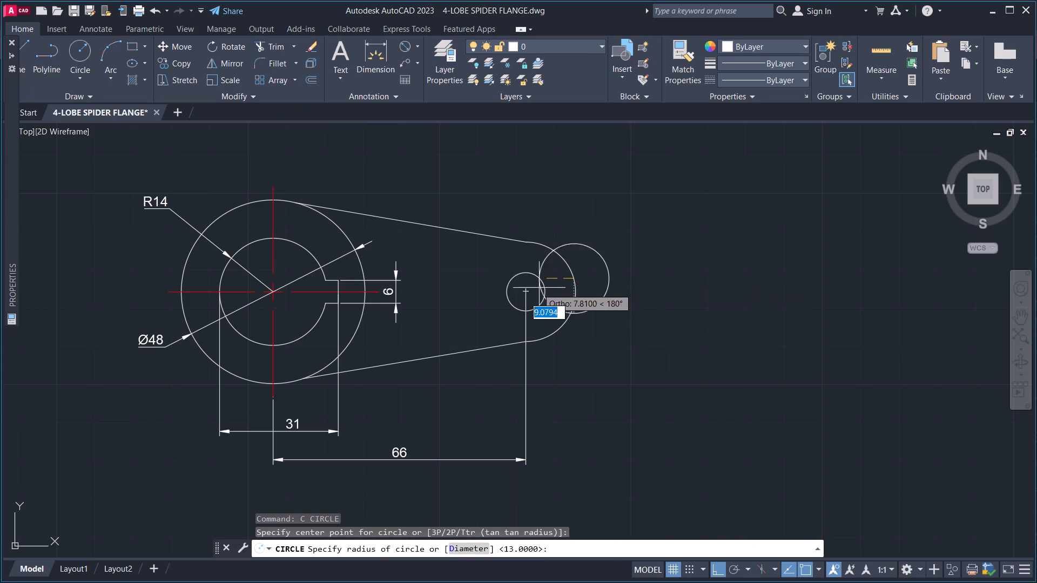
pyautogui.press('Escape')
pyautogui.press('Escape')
# Add a center mark to the lobe's outer arc.
pyautogui.press('c')
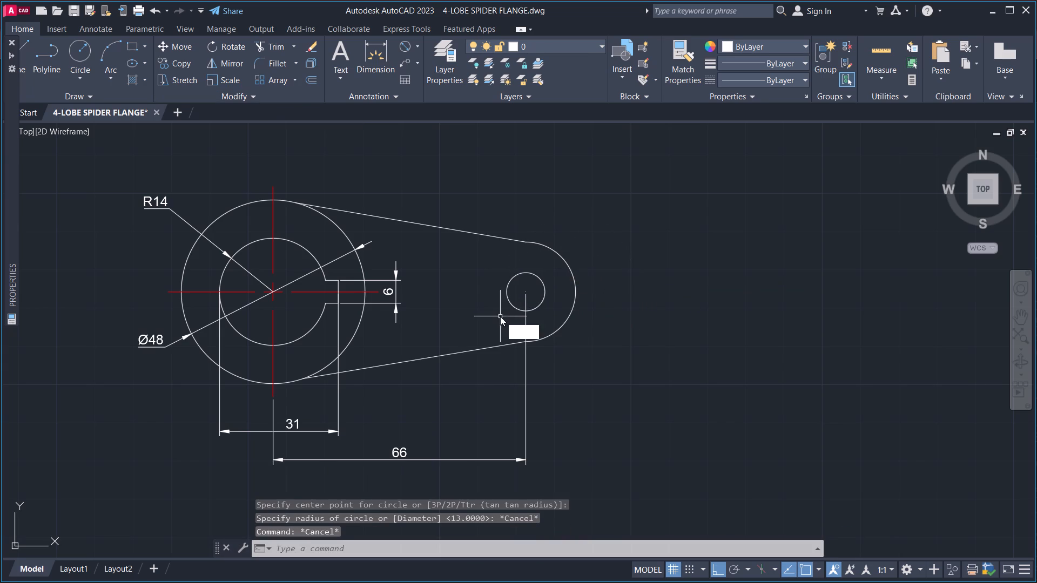
pyautogui.press('m')
pyautogui.press('space')
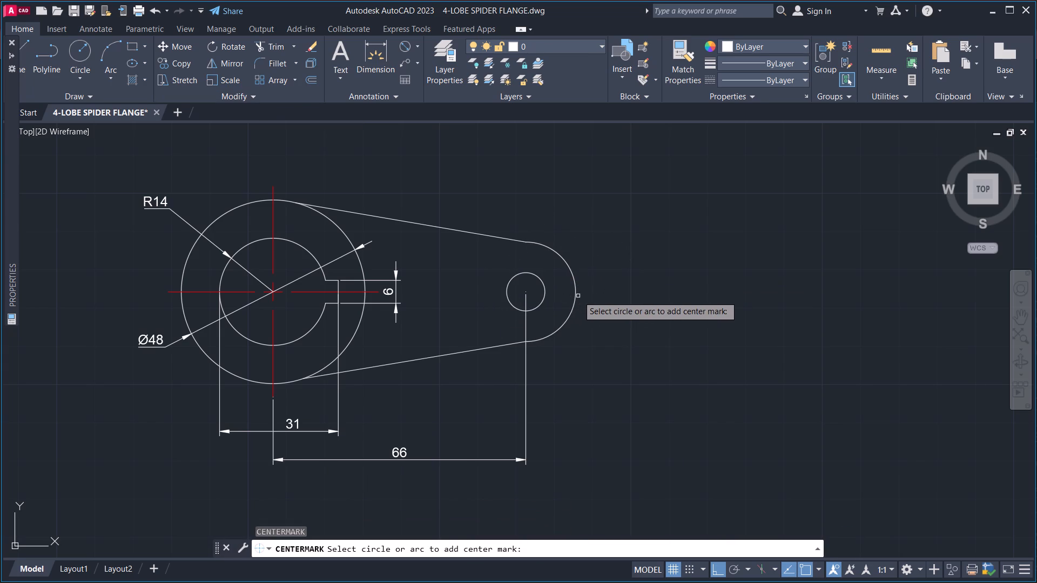
pyautogui.click(577, 296)
pyautogui.press('Escape')
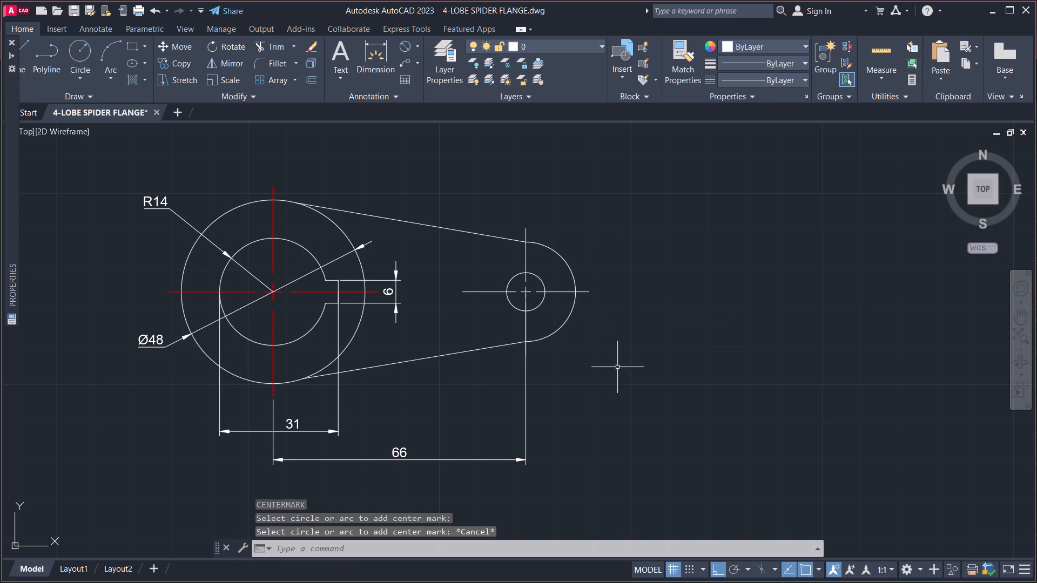
# Move the lobe's center mark to the red layer 1.
pyautogui.scroll(-2, 548, 344)
pyautogui.scroll(3, 528, 331)
pyautogui.moveTo(507, 311); pyautogui.dragTo(505, 304)
pyautogui.click(487, 277)
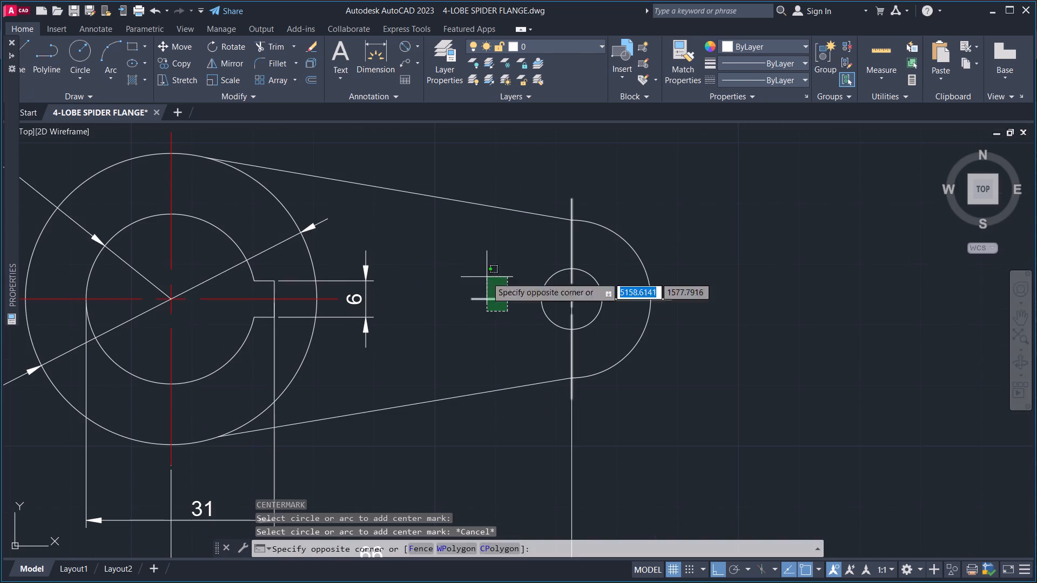
pyautogui.click(534, 49)
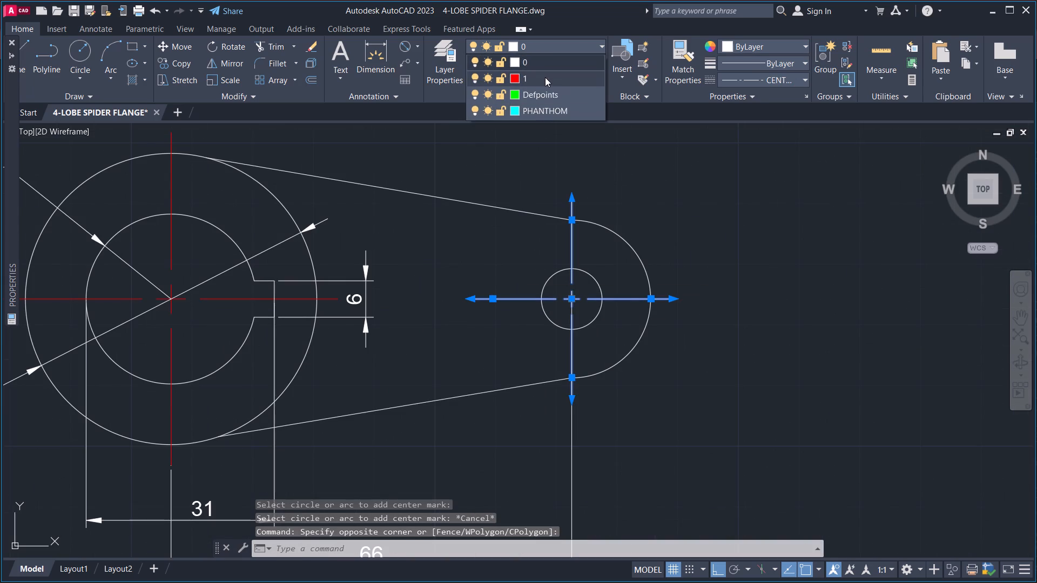
pyautogui.click(545, 77)
pyautogui.press('Escape')
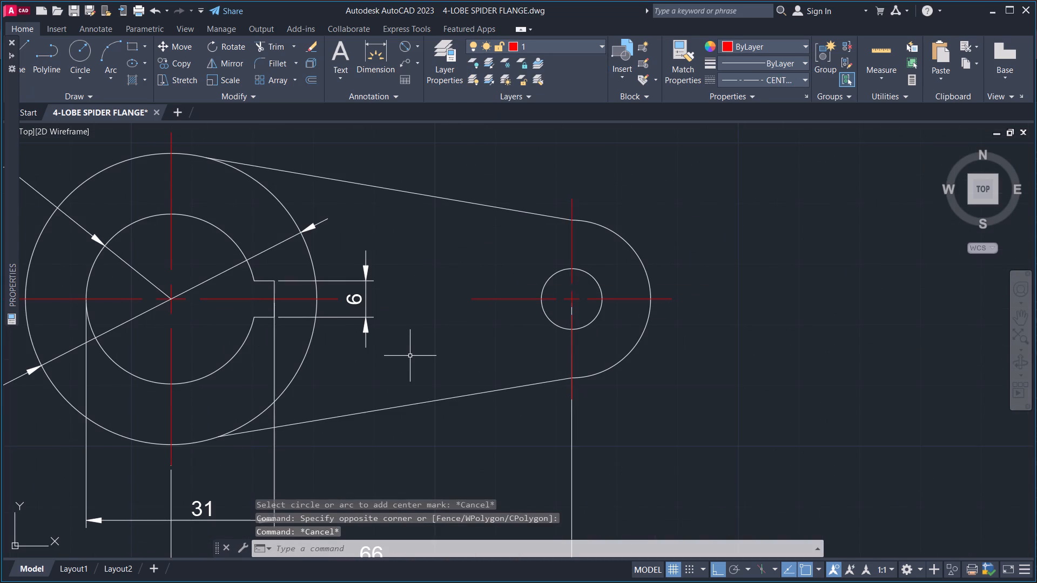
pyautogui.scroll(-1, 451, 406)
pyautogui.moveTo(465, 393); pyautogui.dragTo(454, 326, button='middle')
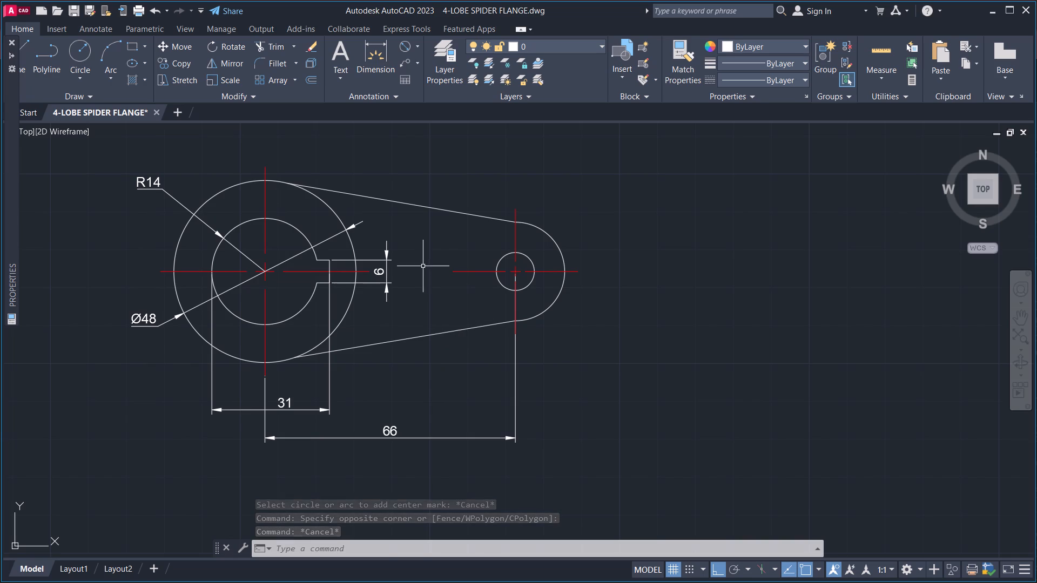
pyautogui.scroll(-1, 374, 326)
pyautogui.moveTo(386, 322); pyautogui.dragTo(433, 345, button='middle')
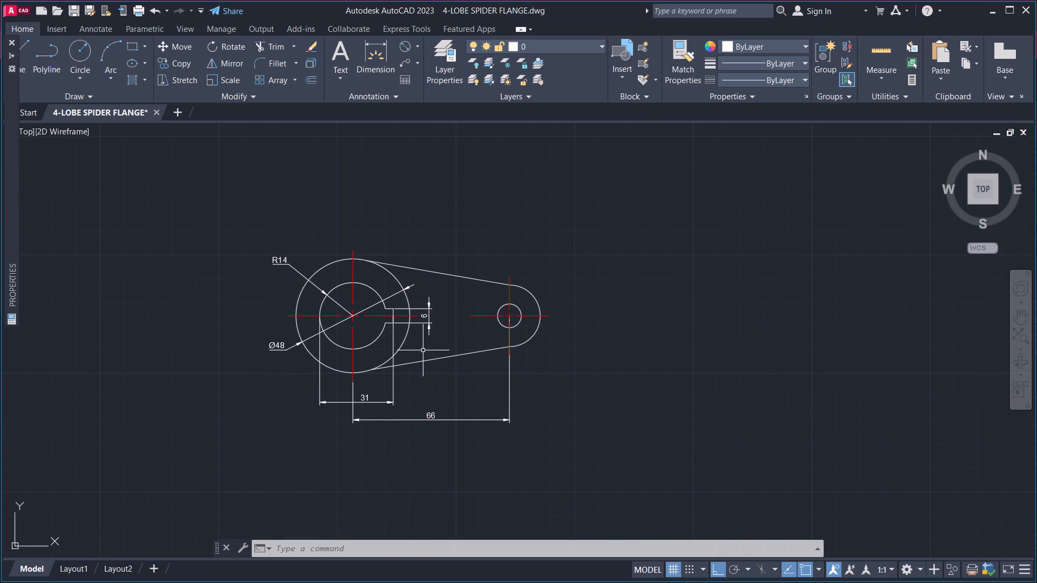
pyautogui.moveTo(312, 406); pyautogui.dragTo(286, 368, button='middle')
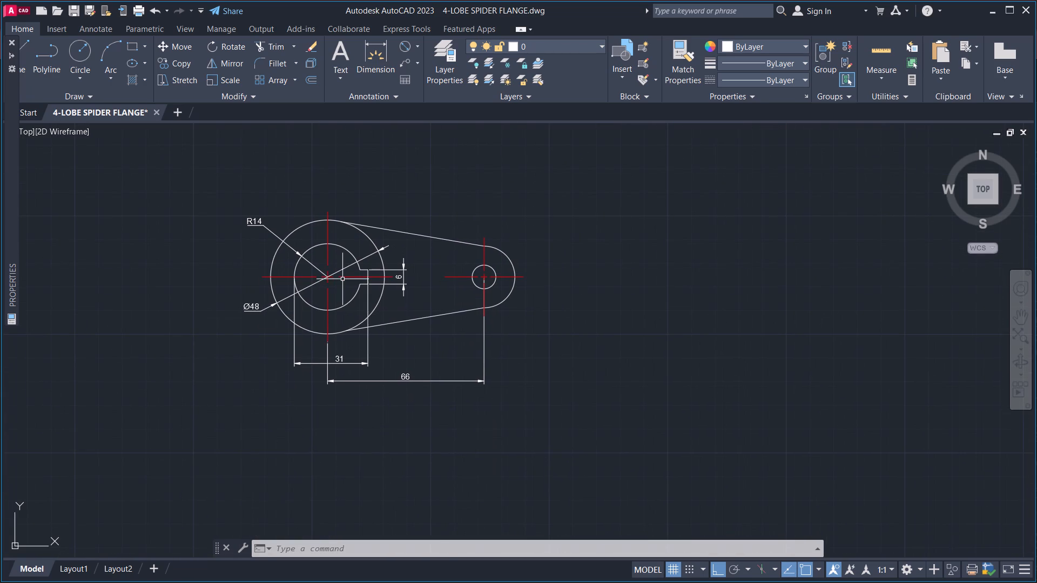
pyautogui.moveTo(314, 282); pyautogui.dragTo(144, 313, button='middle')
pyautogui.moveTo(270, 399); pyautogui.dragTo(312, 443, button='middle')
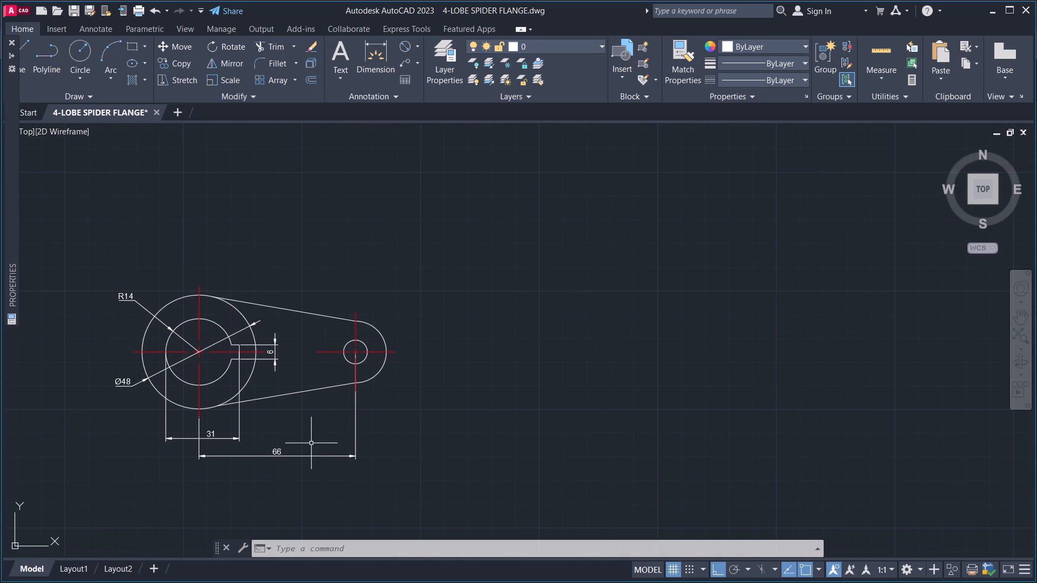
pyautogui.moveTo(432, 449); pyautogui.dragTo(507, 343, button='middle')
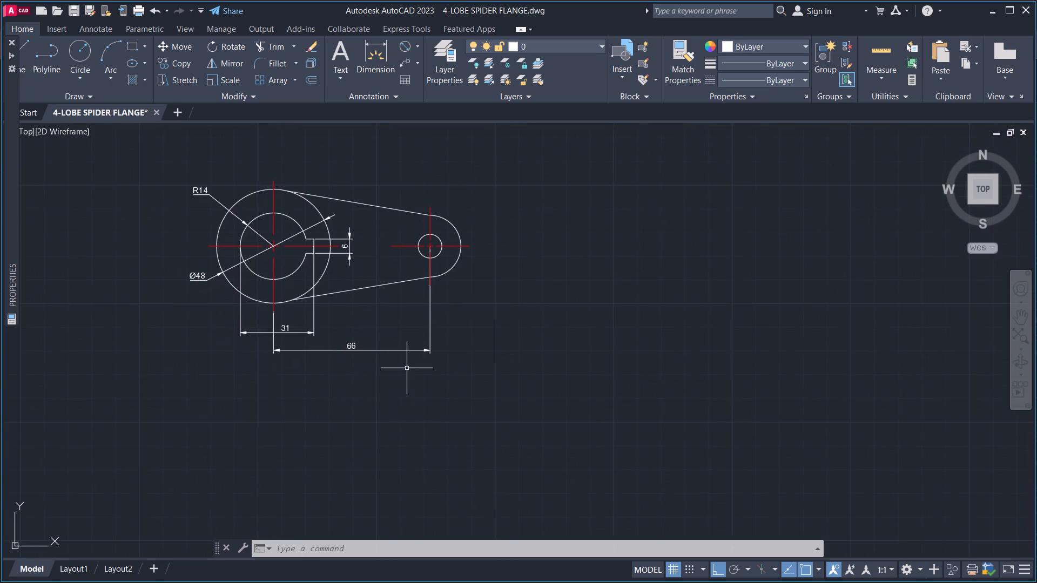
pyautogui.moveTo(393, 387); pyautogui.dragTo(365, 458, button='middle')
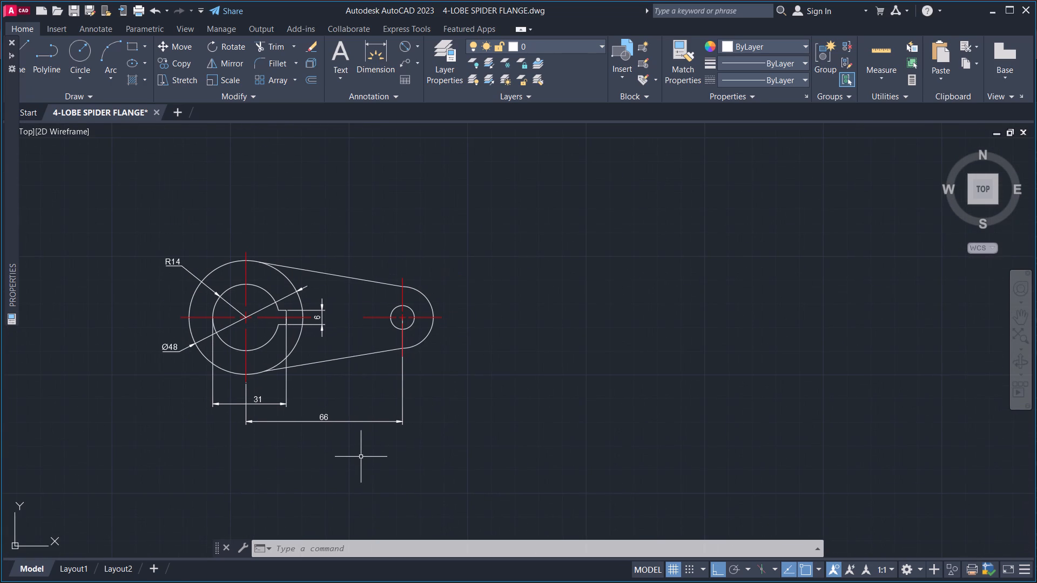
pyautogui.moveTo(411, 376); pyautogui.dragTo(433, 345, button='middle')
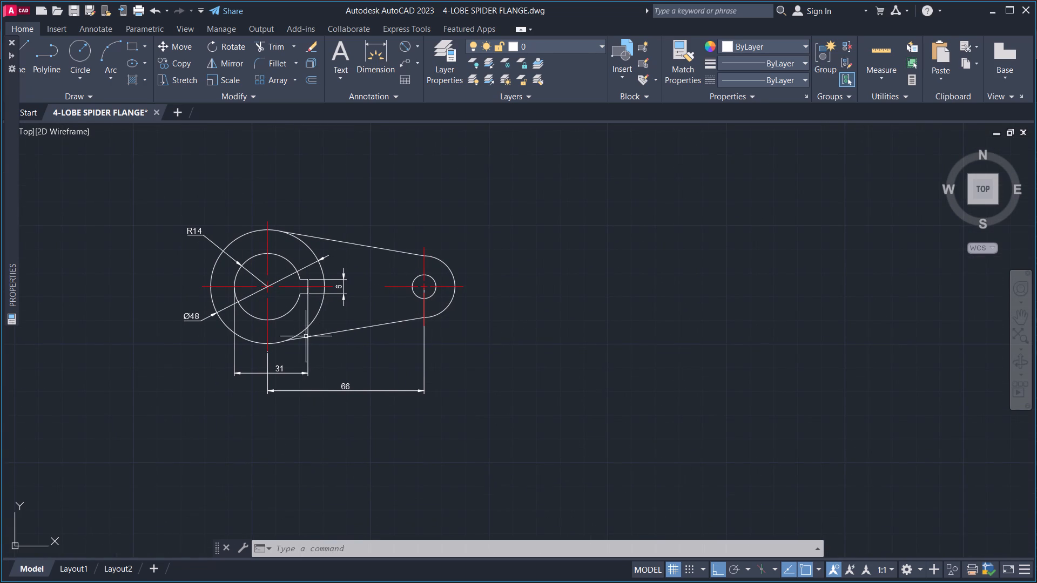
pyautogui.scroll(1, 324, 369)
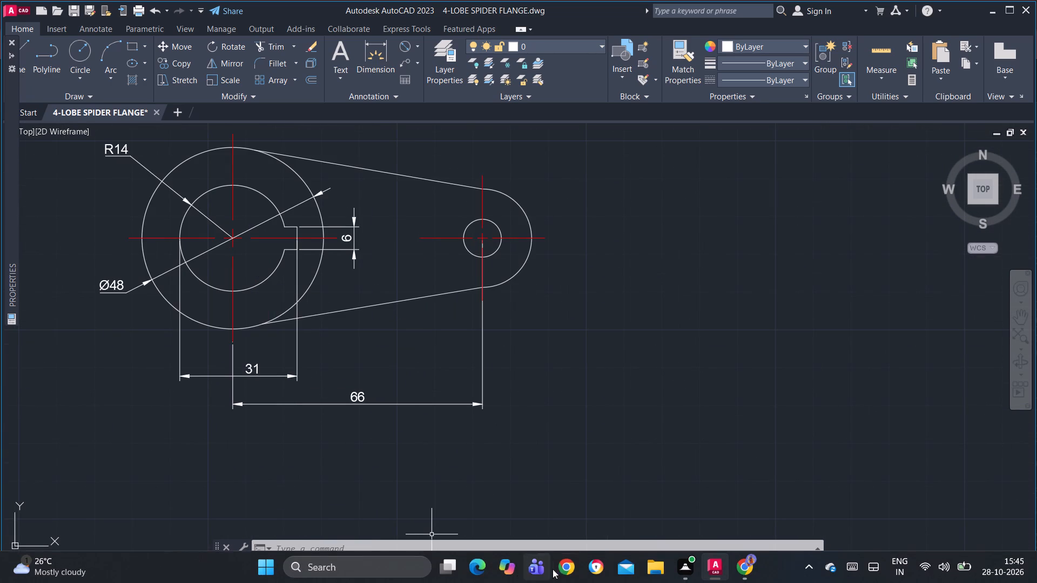
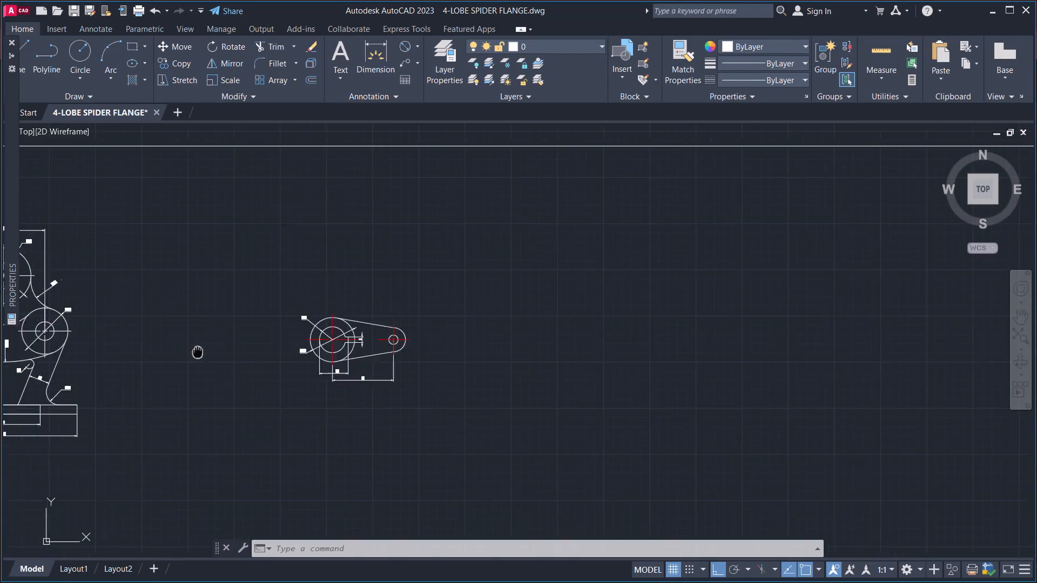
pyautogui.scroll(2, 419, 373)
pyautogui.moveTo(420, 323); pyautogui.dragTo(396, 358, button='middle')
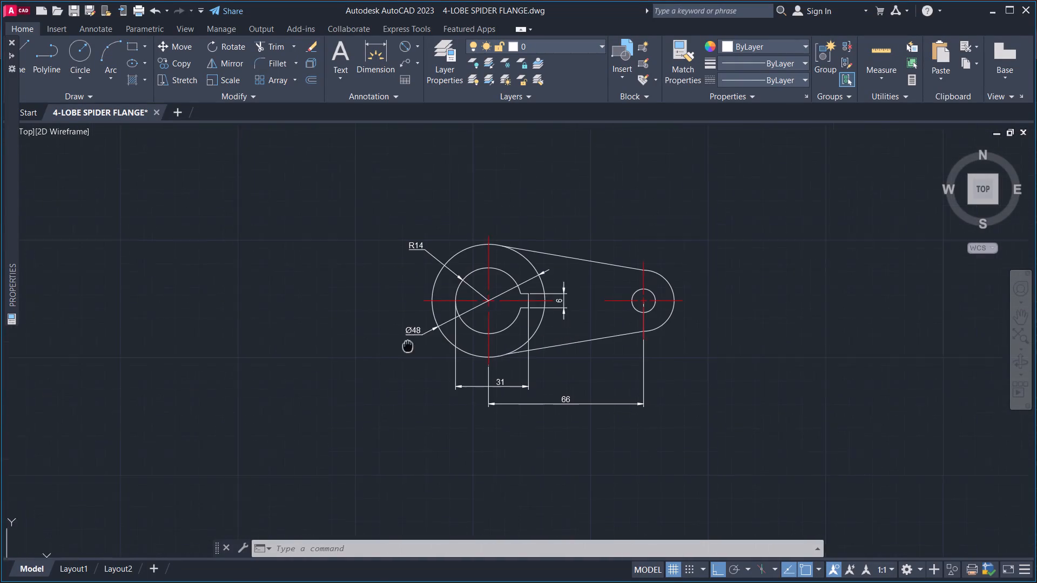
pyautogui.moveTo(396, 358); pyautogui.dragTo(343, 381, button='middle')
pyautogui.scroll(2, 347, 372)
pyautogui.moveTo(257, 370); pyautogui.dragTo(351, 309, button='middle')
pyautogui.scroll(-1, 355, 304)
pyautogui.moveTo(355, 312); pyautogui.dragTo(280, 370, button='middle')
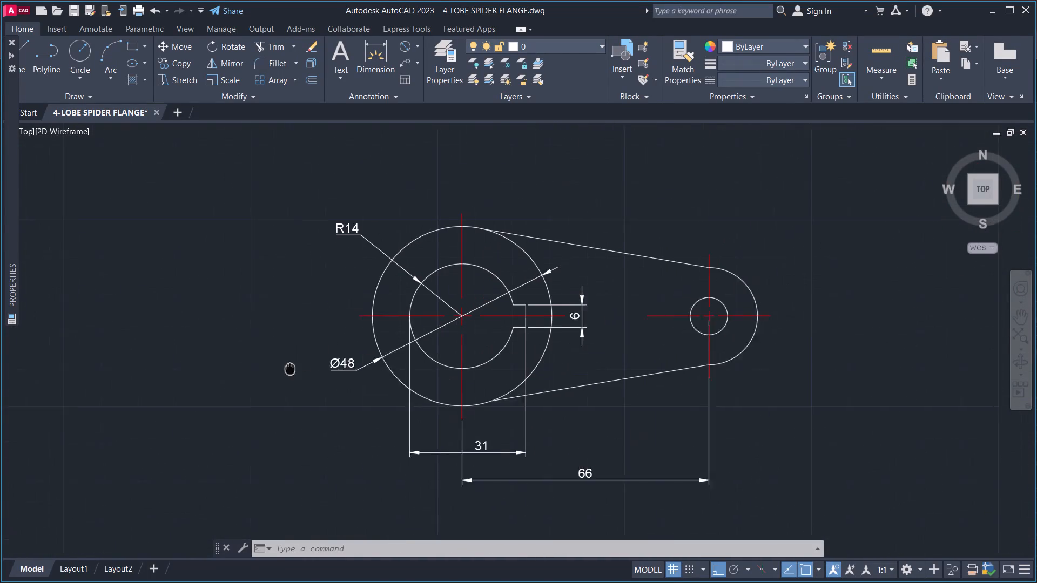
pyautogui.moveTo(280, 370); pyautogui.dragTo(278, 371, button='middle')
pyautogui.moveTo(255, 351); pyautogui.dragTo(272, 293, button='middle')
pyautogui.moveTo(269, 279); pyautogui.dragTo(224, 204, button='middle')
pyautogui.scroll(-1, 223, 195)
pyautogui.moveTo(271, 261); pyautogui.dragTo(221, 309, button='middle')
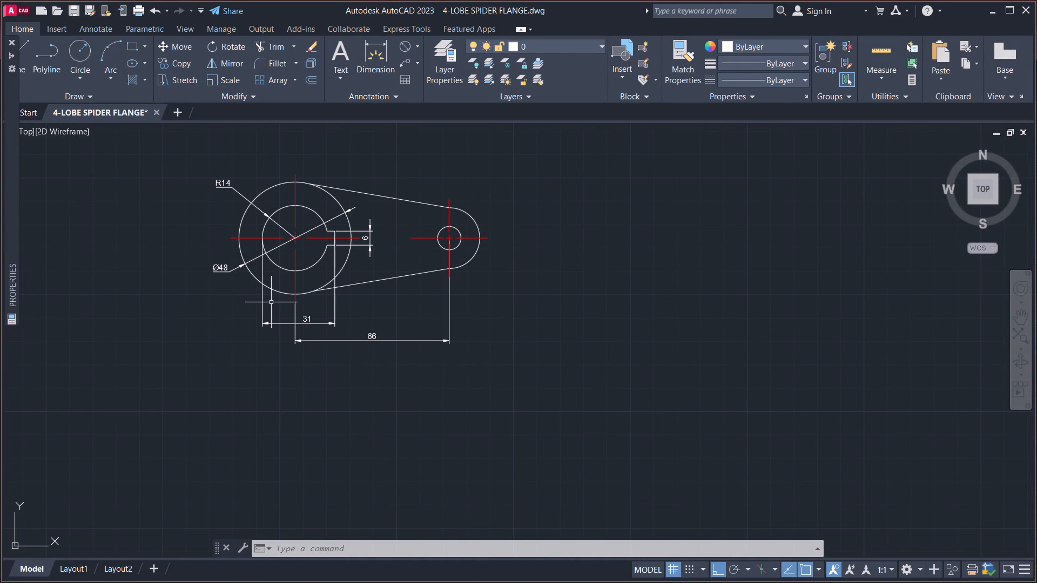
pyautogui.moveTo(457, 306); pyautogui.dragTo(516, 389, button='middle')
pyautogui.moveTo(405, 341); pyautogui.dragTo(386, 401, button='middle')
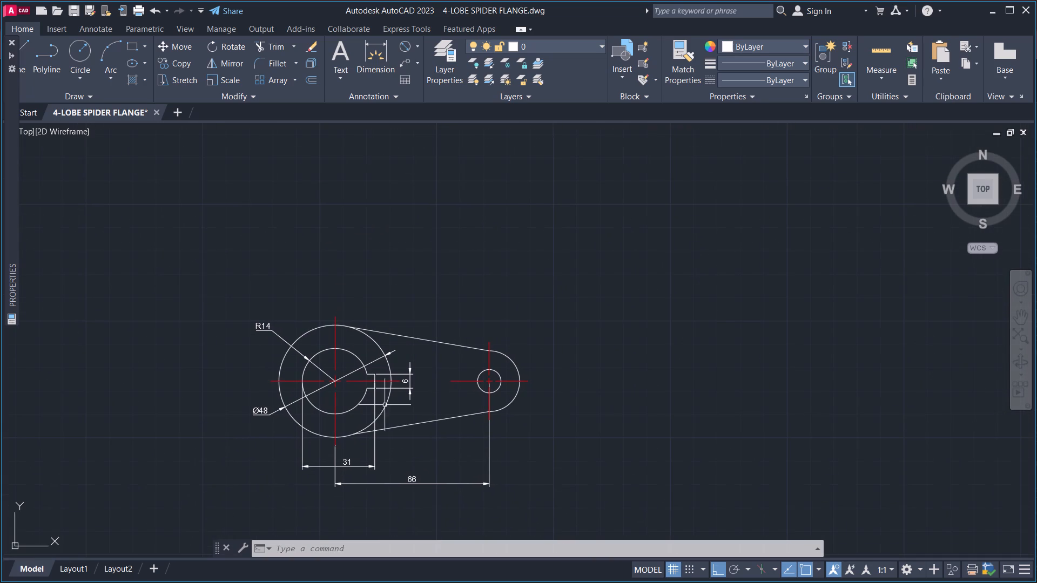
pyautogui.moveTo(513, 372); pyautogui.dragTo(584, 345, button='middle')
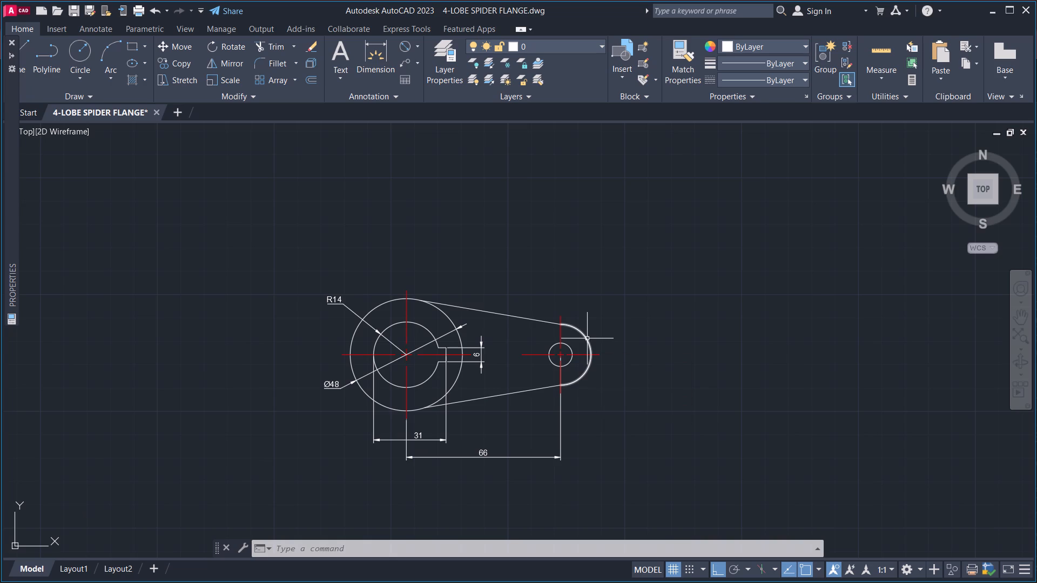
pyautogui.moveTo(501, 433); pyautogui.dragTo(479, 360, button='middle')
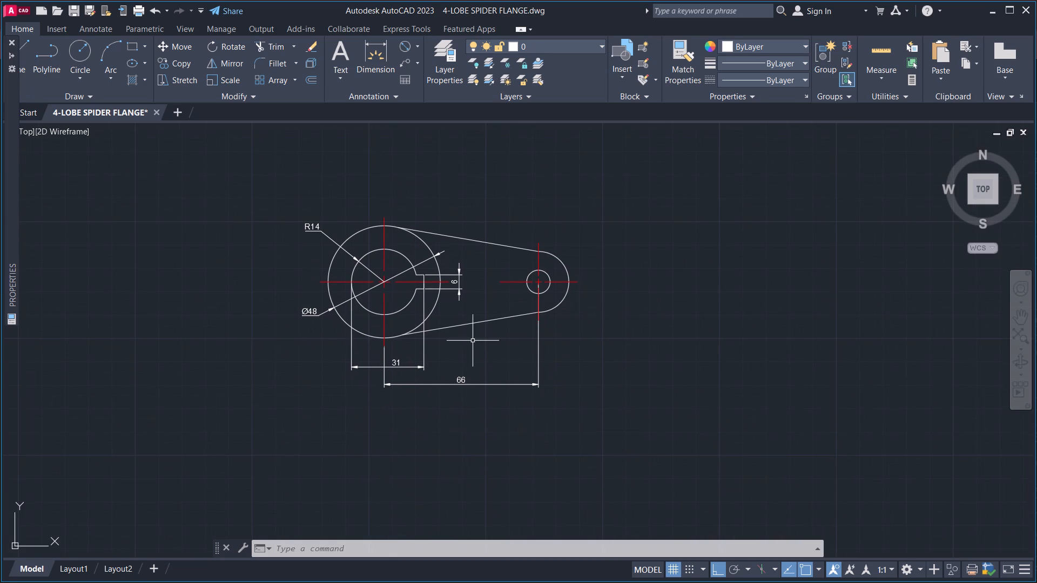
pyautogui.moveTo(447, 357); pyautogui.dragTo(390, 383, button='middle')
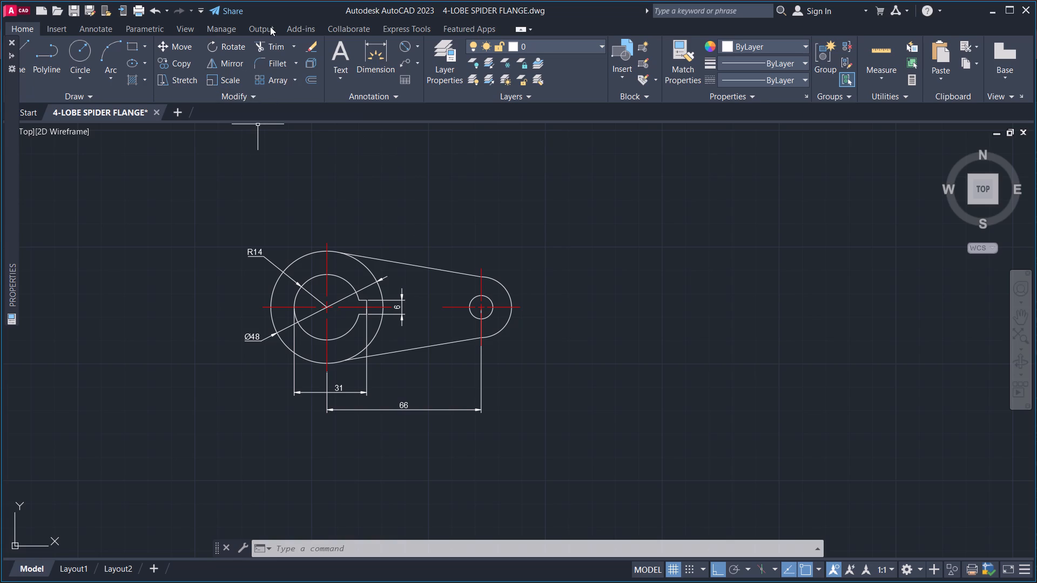
# Examine the neighbouring bracket drawing's Ø50 boss and its radii for comparison with the keyed hub view.
pyautogui.scroll(-1, 296, 280)
pyautogui.moveTo(292, 239); pyautogui.dragTo(481, 303, button='middle')
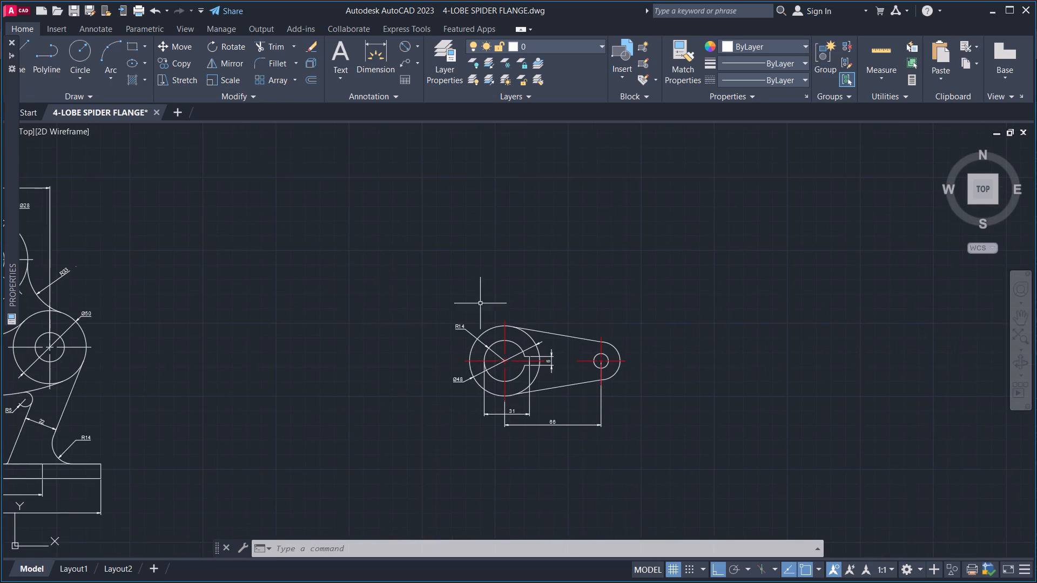
pyautogui.moveTo(333, 306); pyautogui.dragTo(310, 369, button='middle')
pyautogui.moveTo(319, 351); pyautogui.dragTo(571, 277, button='middle')
pyautogui.scroll(2, 278, 355)
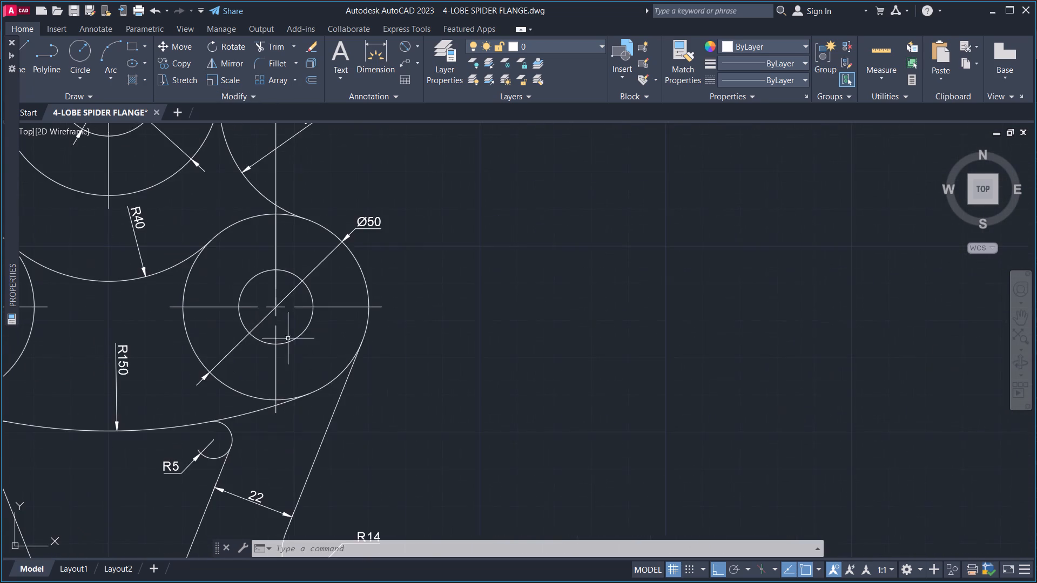
pyautogui.moveTo(294, 328); pyautogui.dragTo(363, 373, button='middle')
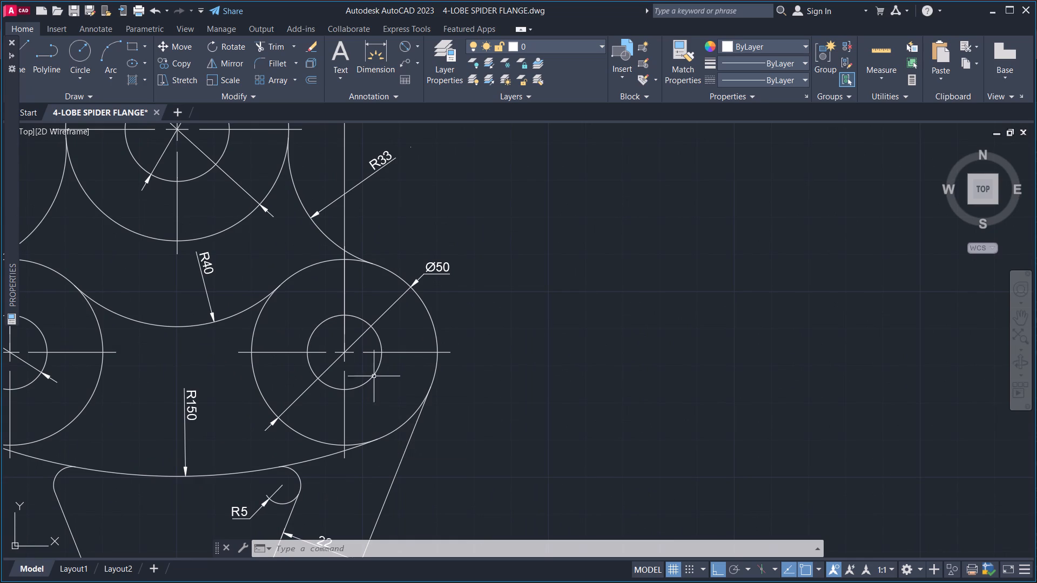
pyautogui.moveTo(473, 378); pyautogui.dragTo(569, 376, button='middle')
pyautogui.scroll(-1, 695, 357)
pyautogui.moveTo(724, 365); pyautogui.dragTo(237, 385, button='middle')
pyautogui.scroll(-1, 501, 320)
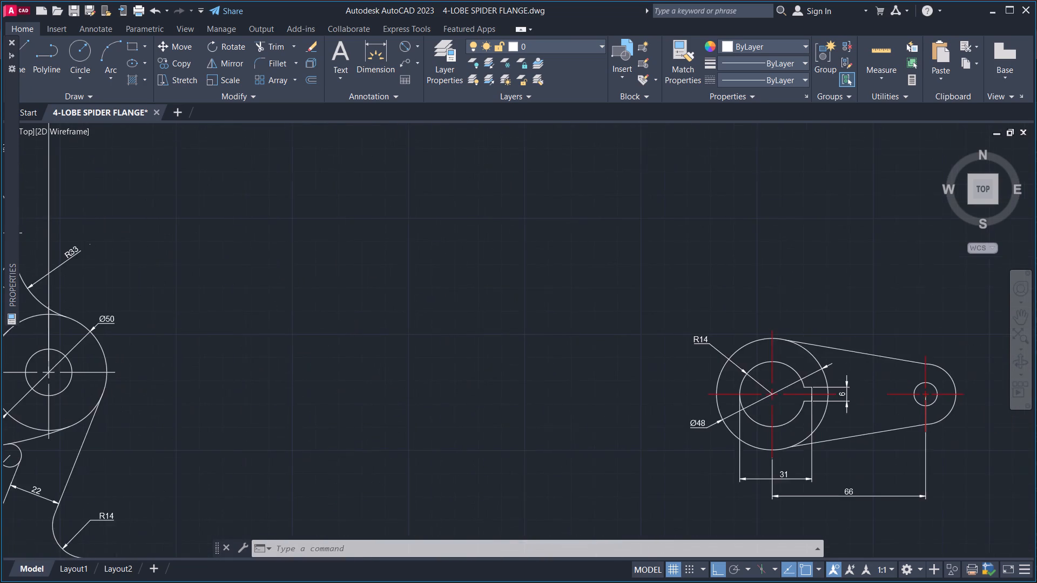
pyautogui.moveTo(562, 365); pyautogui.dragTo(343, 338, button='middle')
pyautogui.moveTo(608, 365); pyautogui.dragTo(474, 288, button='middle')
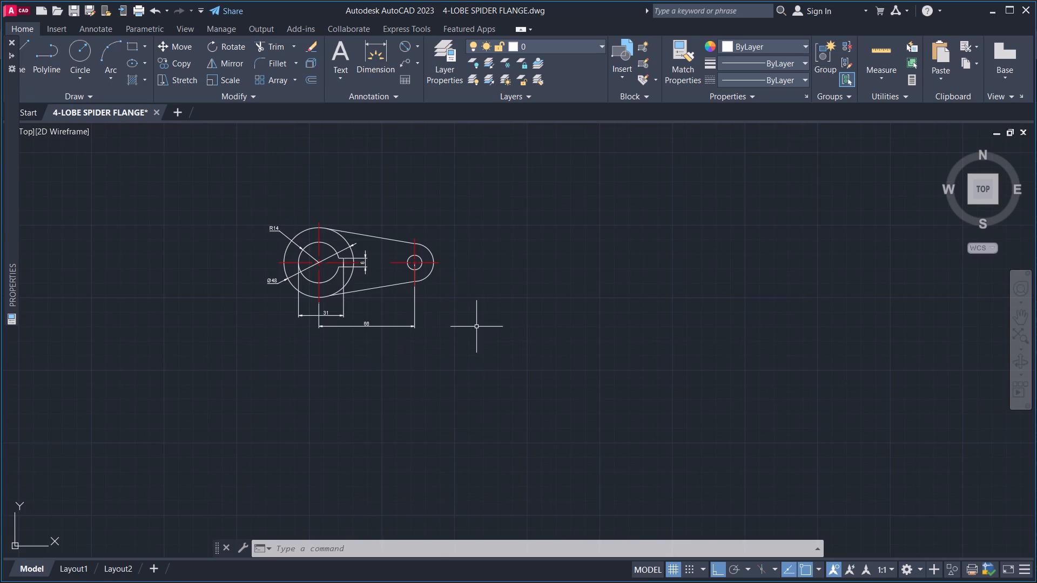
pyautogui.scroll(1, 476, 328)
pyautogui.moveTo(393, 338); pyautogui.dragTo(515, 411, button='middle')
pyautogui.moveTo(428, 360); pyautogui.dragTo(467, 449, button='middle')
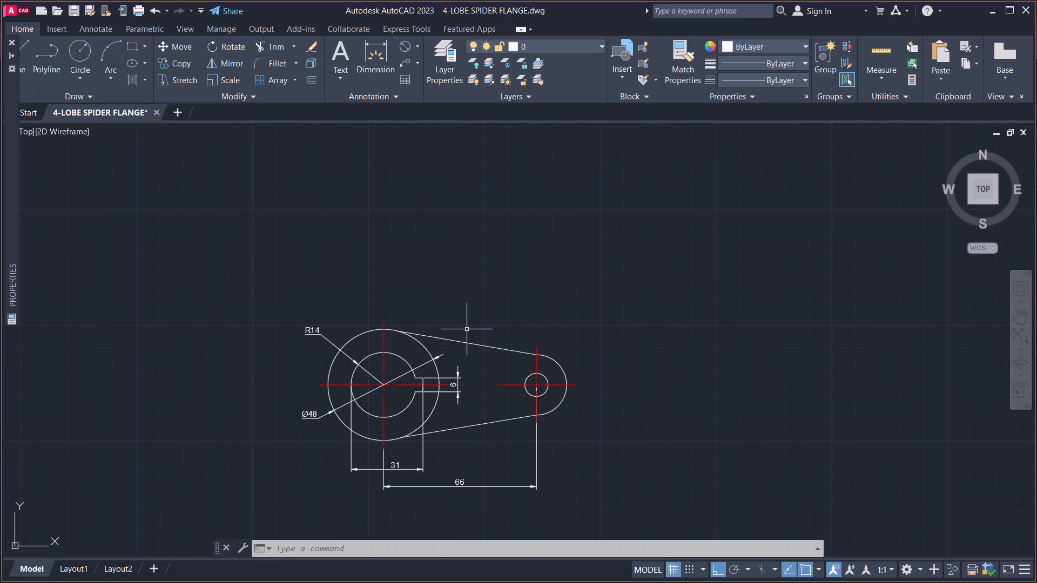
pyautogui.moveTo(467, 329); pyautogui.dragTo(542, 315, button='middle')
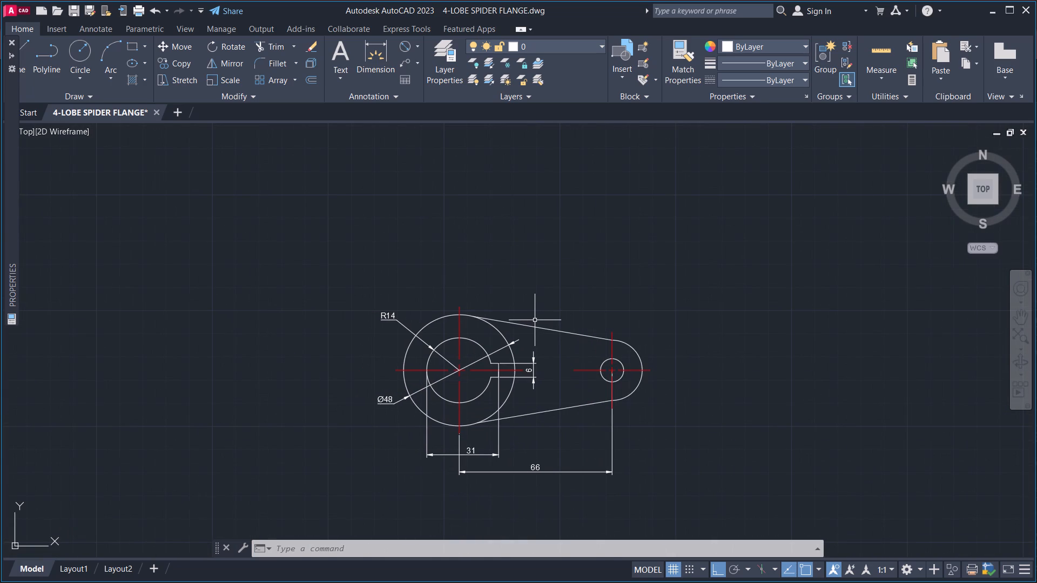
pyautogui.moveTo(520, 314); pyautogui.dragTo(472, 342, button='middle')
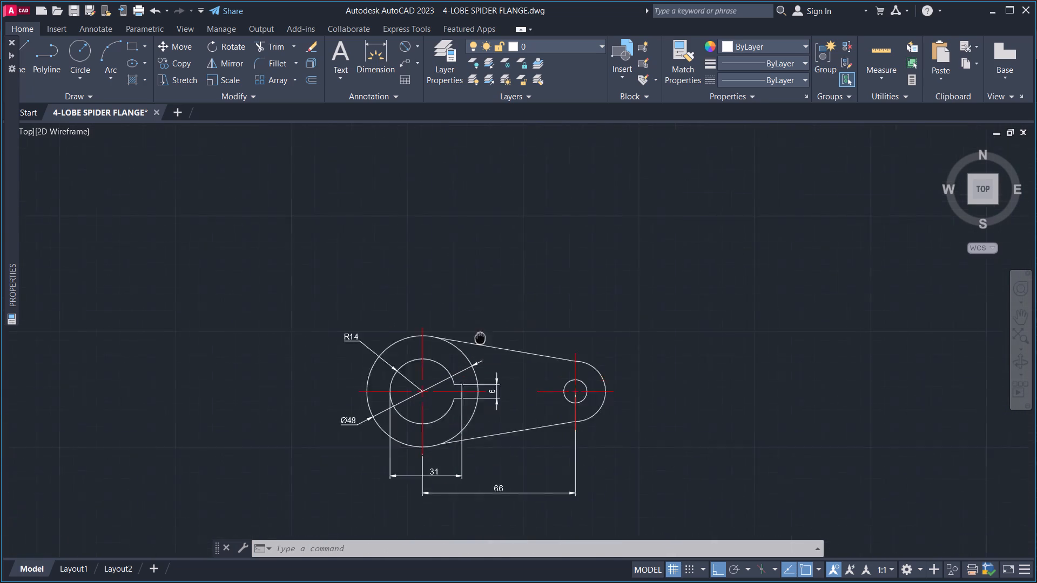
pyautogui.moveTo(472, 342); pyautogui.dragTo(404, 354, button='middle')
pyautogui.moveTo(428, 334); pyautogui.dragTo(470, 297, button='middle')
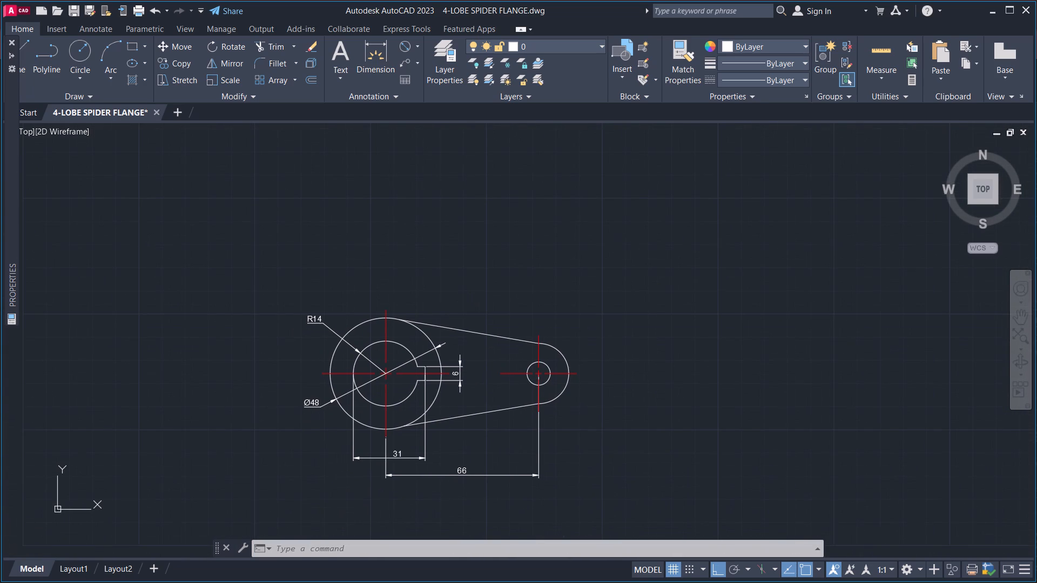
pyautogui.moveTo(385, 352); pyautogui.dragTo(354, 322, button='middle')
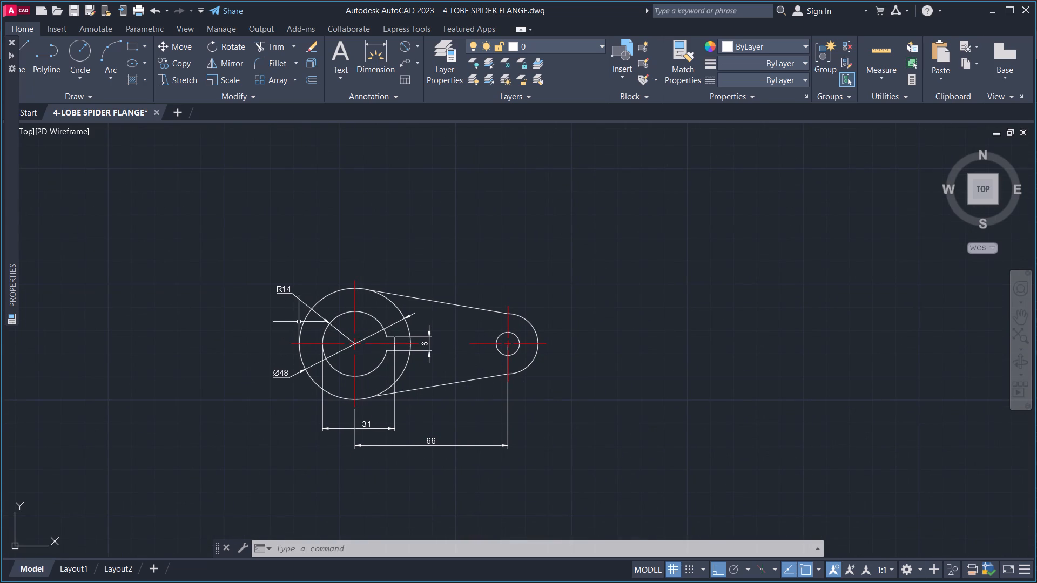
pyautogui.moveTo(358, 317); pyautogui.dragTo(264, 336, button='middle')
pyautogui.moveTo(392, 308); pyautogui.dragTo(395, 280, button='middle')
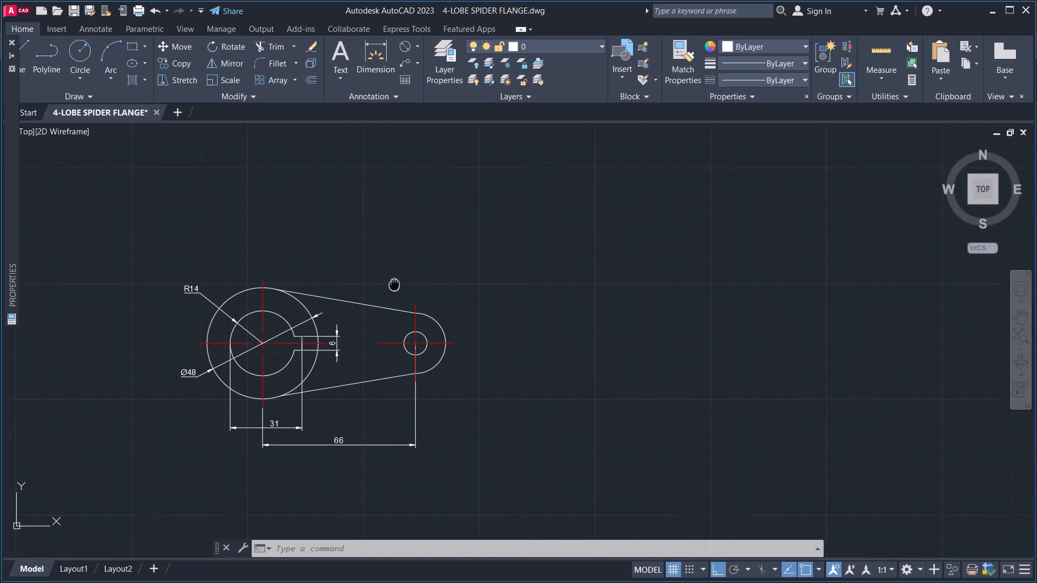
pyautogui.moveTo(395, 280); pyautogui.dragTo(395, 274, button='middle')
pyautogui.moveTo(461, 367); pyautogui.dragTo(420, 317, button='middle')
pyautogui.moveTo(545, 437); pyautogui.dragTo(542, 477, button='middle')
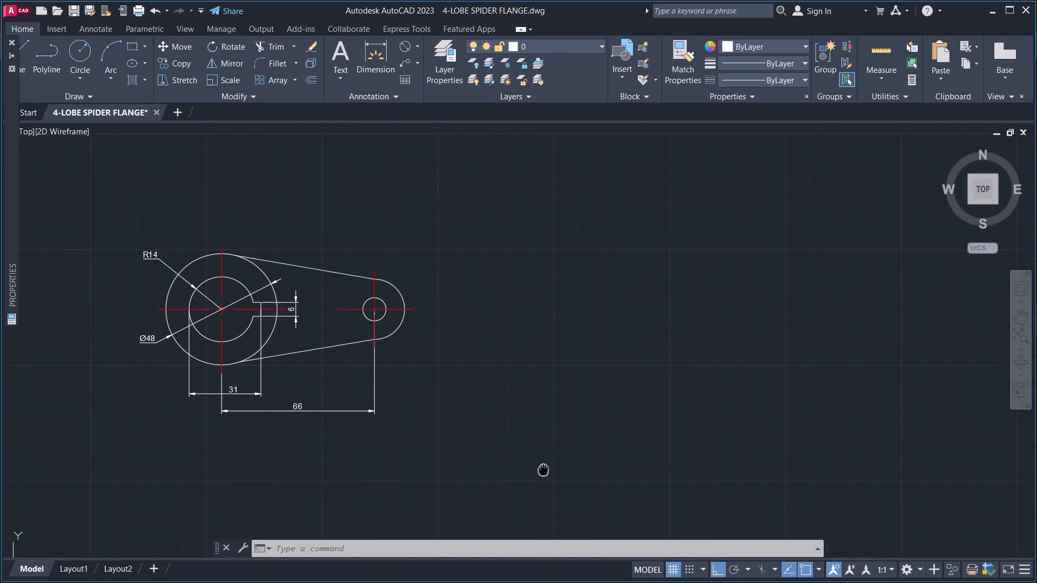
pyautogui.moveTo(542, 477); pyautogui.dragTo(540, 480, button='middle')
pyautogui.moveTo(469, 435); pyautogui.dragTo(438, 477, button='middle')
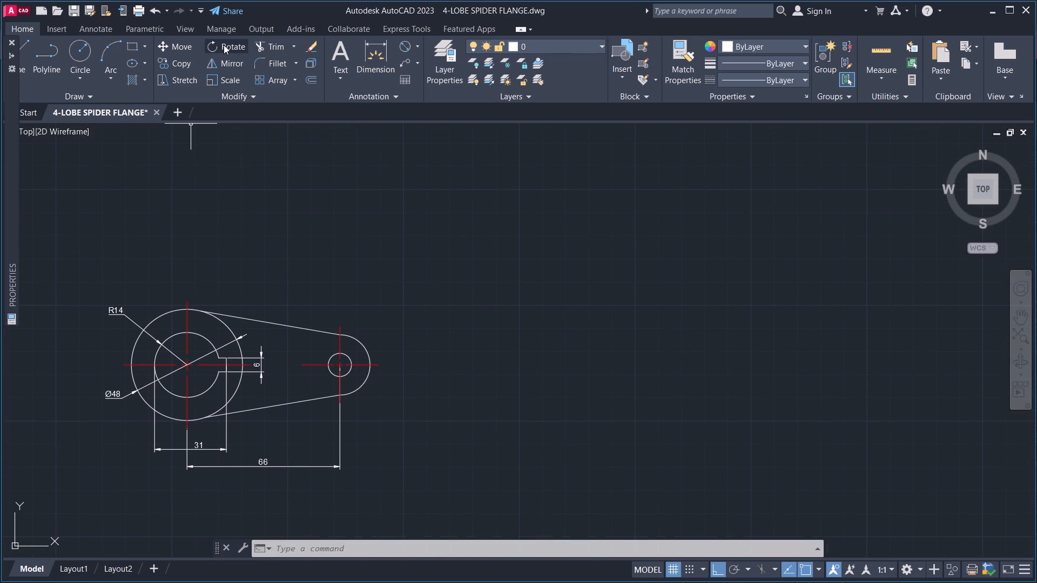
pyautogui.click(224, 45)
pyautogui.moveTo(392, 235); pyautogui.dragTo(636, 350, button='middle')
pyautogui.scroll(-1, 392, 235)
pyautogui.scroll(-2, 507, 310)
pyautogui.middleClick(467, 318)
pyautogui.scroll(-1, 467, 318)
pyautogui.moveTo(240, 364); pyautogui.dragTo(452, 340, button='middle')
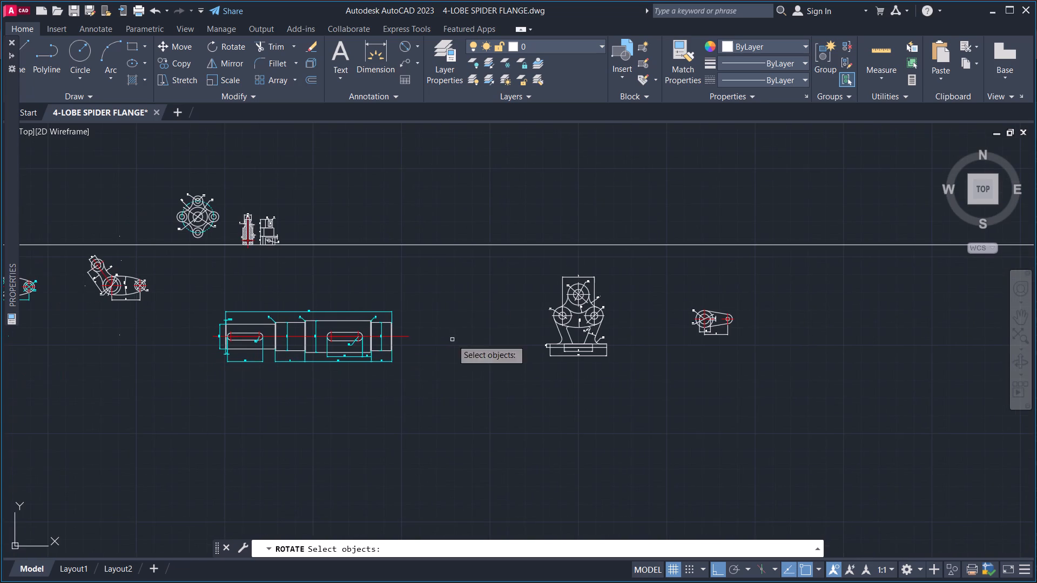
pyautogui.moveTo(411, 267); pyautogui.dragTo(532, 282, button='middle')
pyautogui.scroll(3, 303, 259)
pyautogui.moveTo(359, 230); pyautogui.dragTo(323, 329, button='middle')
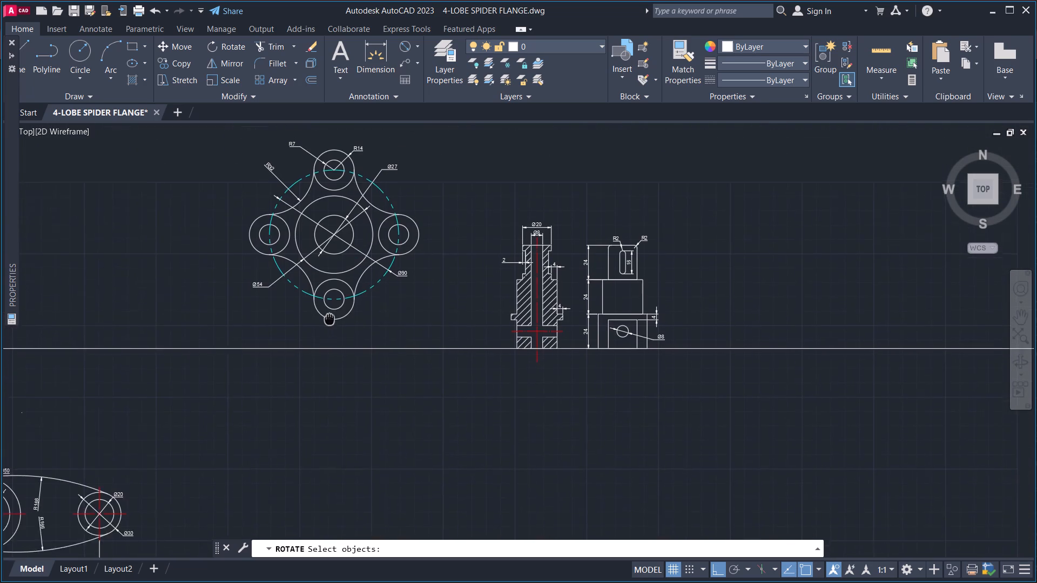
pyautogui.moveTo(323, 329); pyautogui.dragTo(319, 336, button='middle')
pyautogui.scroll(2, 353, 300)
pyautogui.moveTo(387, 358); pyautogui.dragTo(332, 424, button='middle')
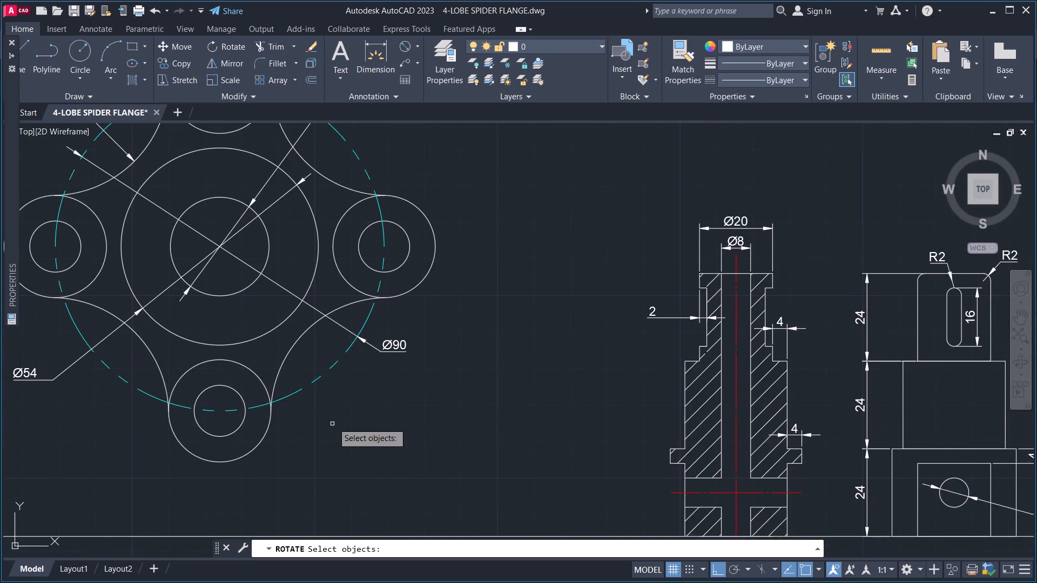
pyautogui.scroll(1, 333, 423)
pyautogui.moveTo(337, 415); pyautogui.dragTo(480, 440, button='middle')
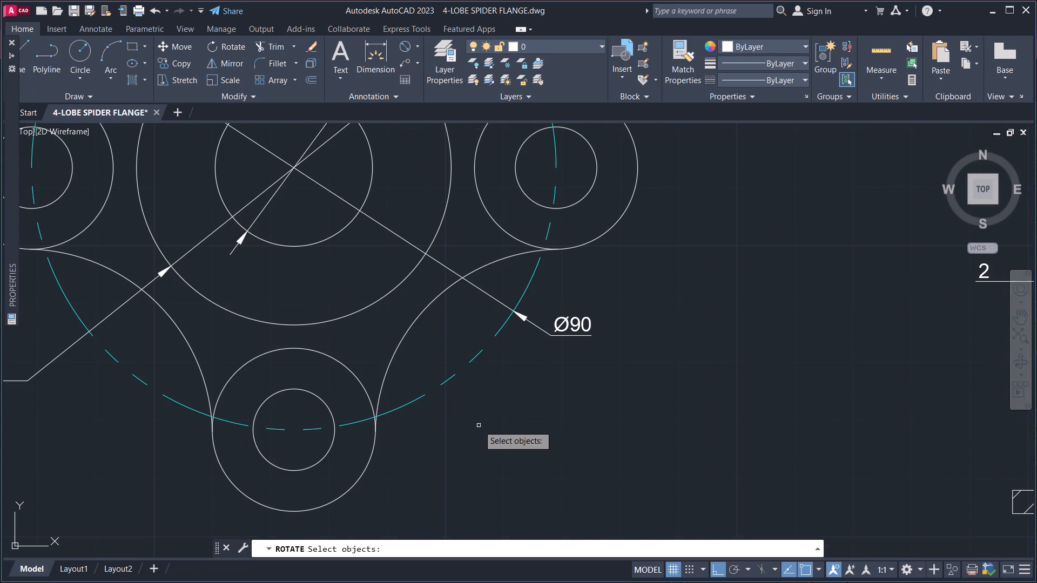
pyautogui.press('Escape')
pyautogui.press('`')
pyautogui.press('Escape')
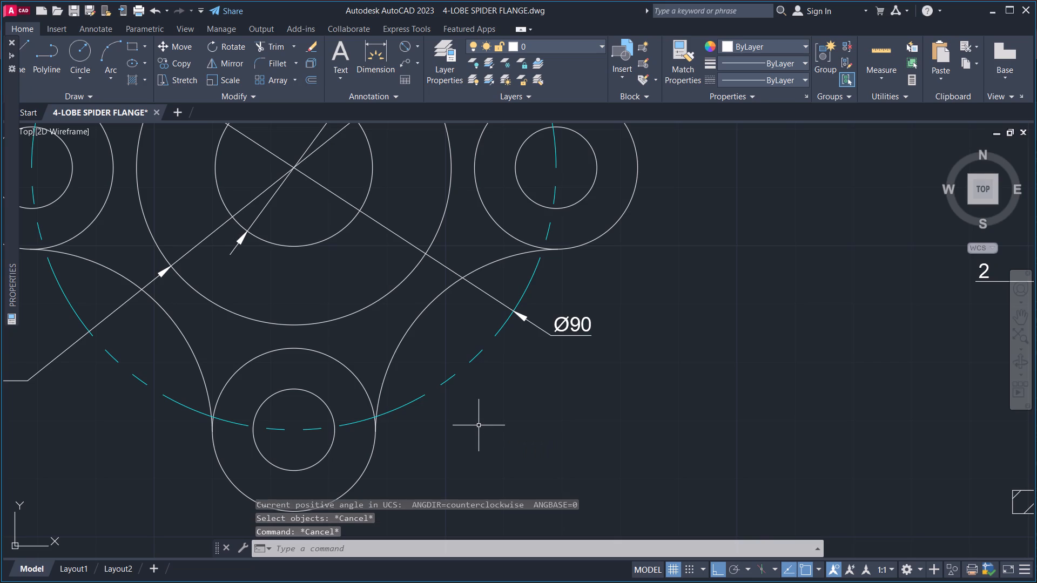
# Copy the four-lobe flange's dashed Ø90 bolt circle, from its center, to the empty space directly above the flange.
pyautogui.moveTo(524, 463); pyautogui.dragTo(447, 470, button='middle')
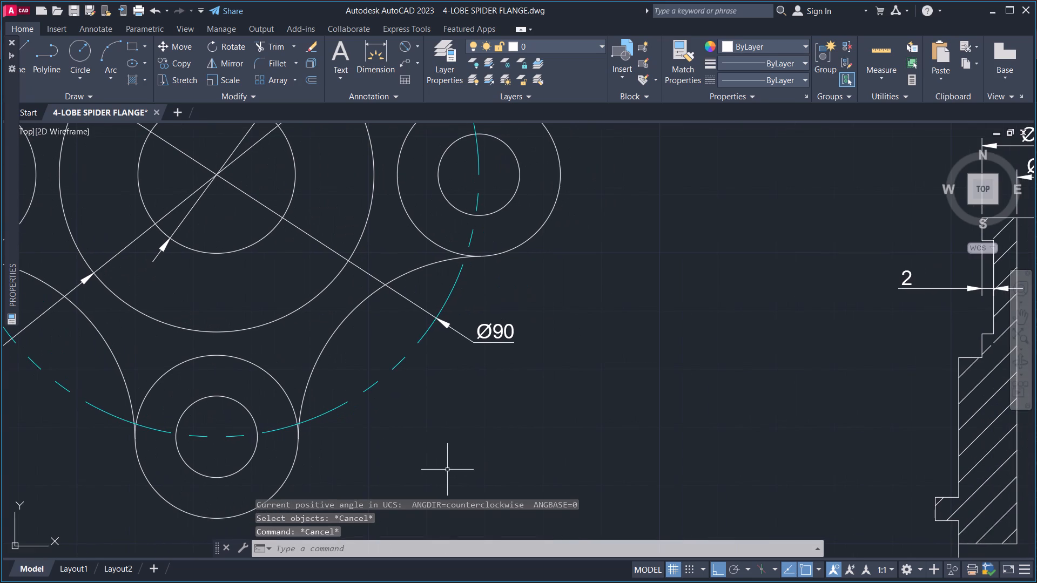
pyautogui.scroll(-1, 449, 469)
pyautogui.click(410, 427)
pyautogui.click(396, 405)
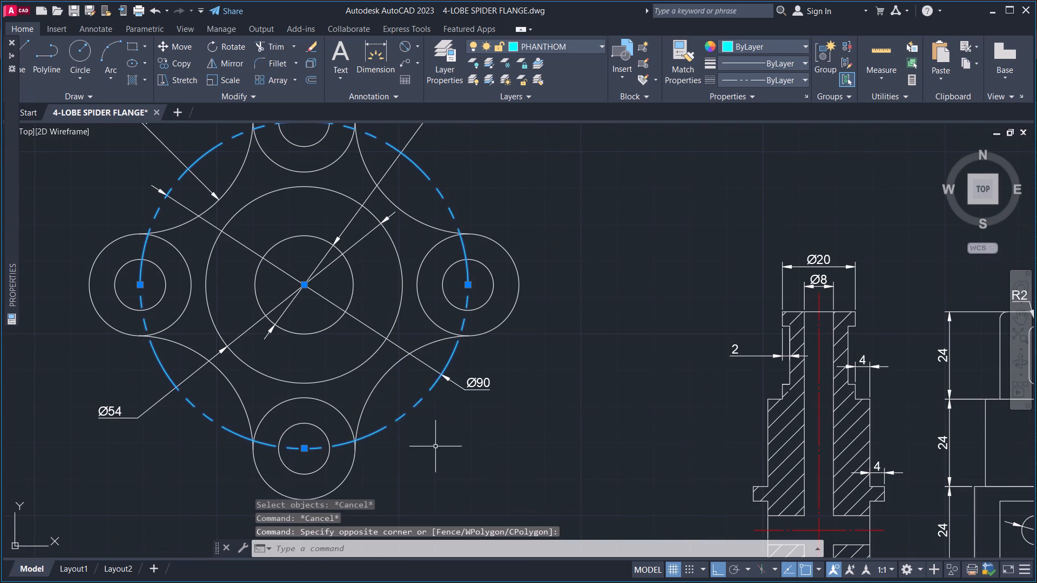
pyautogui.moveTo(436, 452); pyautogui.dragTo(412, 501, button='middle')
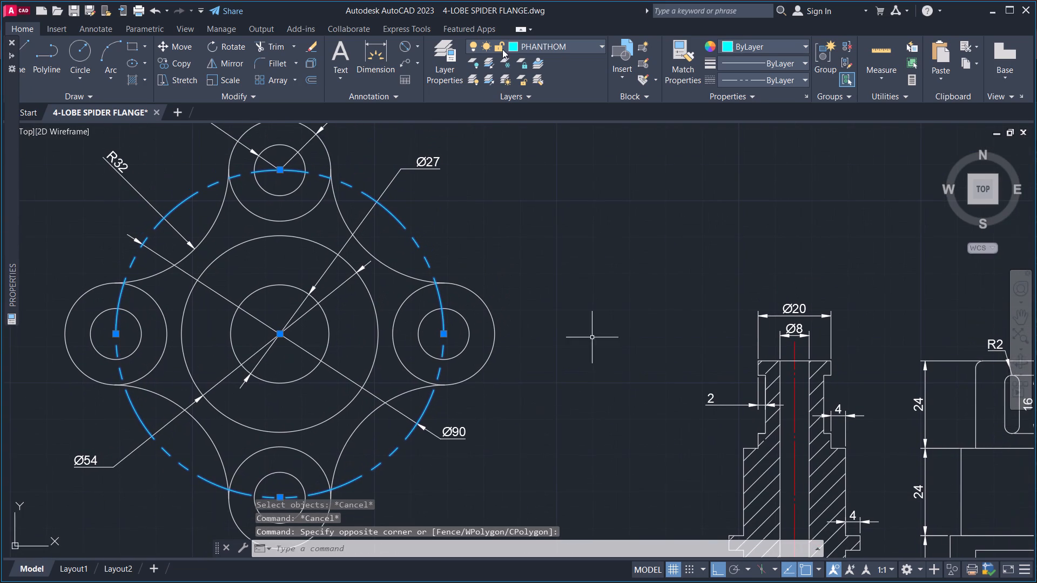
pyautogui.click(180, 65)
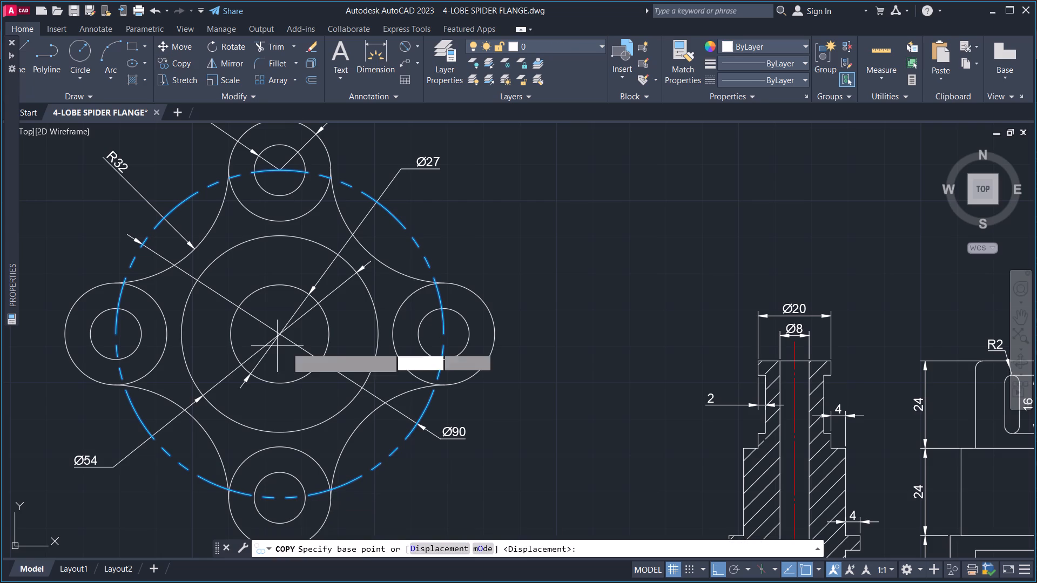
pyautogui.click(281, 333)
pyautogui.scroll(-2, 298, 247)
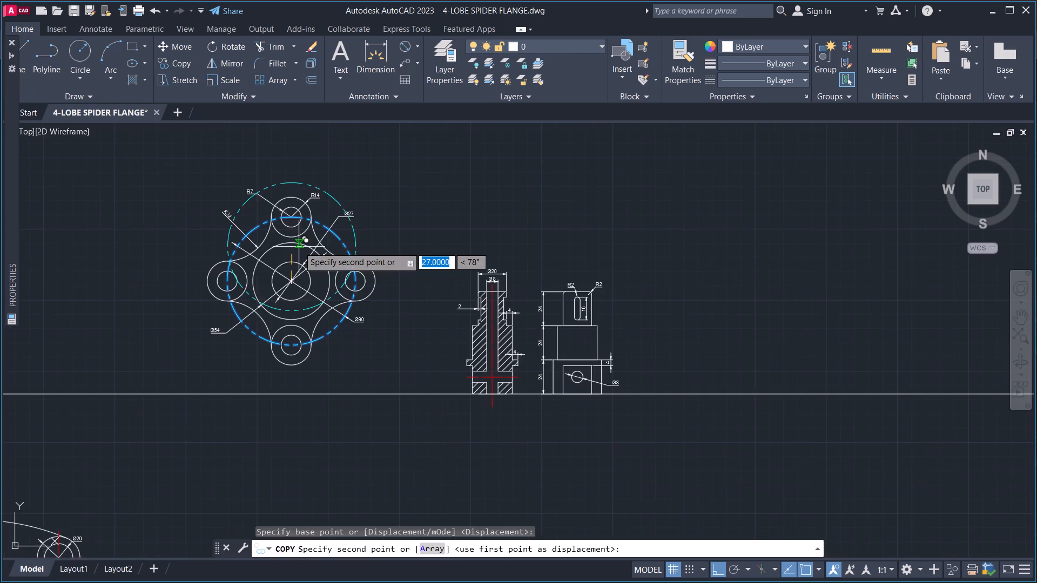
pyautogui.moveTo(299, 249); pyautogui.dragTo(266, 362, button='middle')
pyautogui.scroll(-1, 282, 314)
pyautogui.moveTo(286, 320); pyautogui.dragTo(263, 367, button='middle')
pyautogui.click(285, 265)
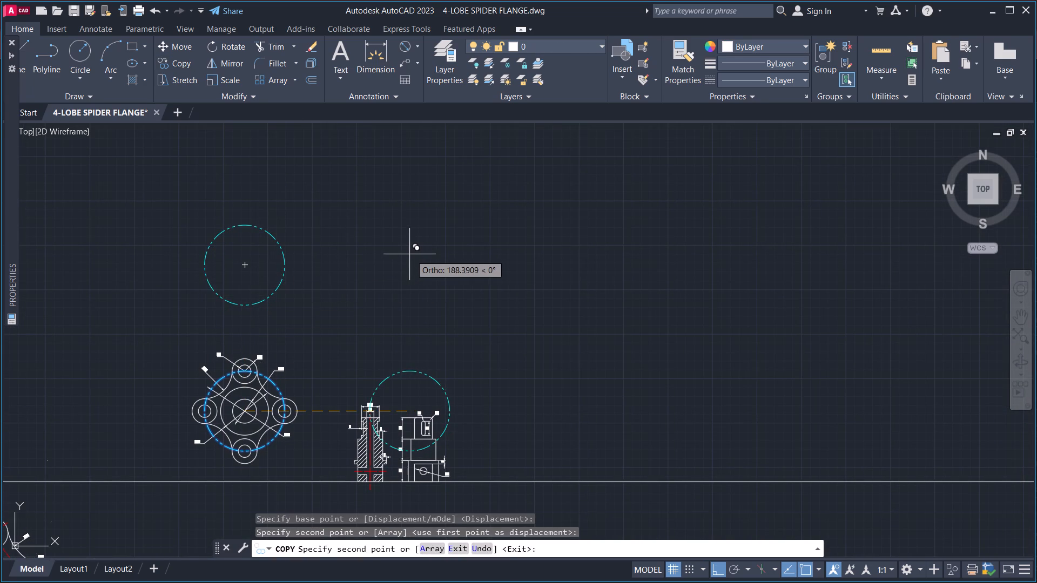
pyautogui.press('Escape')
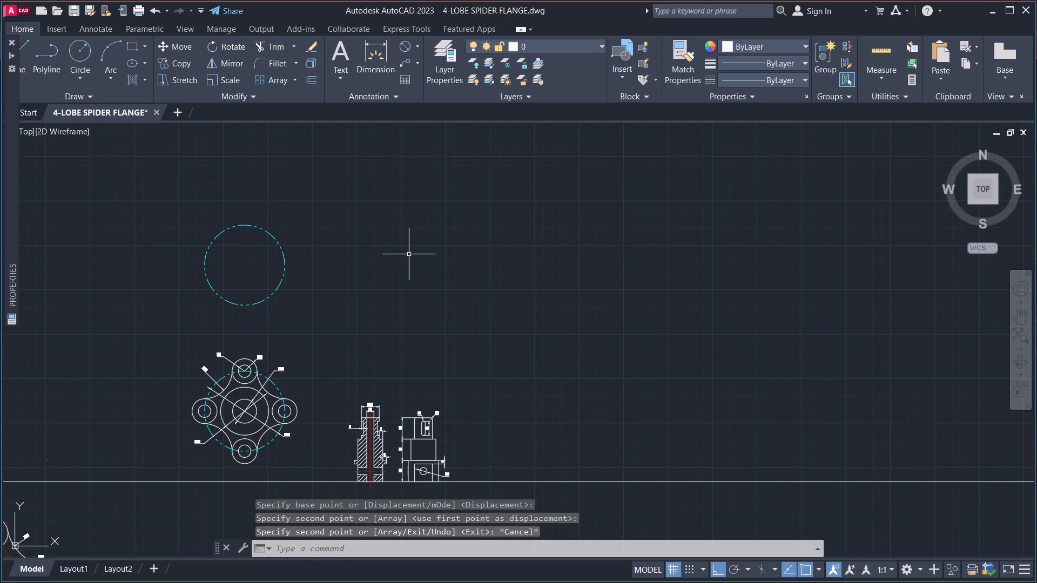
# Create a rectangular array from the copied dashed circle above the four-lobe flange and set it to 2 columns.
pyautogui.moveTo(271, 203); pyautogui.dragTo(271, 216)
pyautogui.click(220, 248)
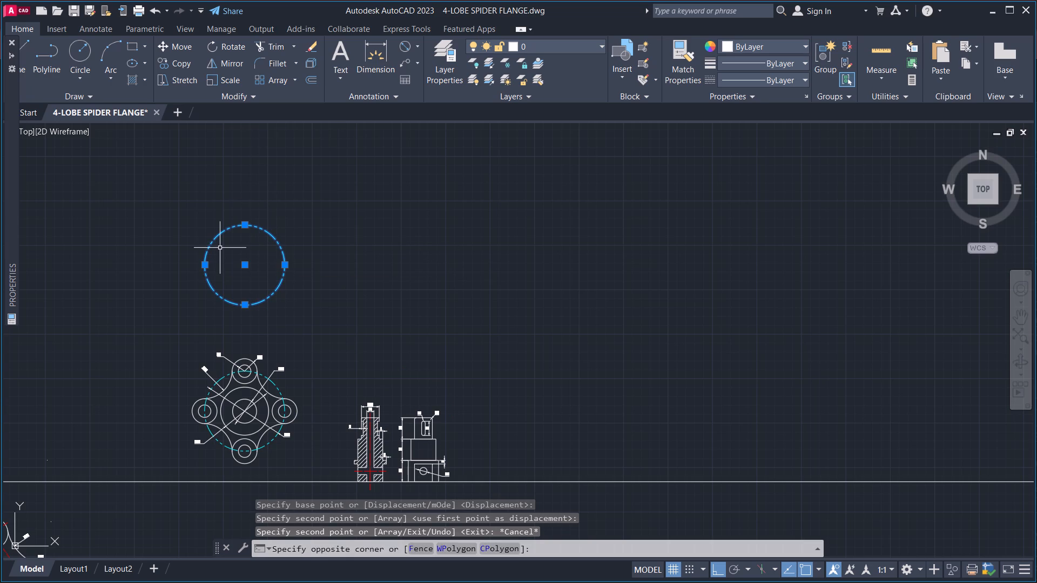
pyautogui.click(280, 79)
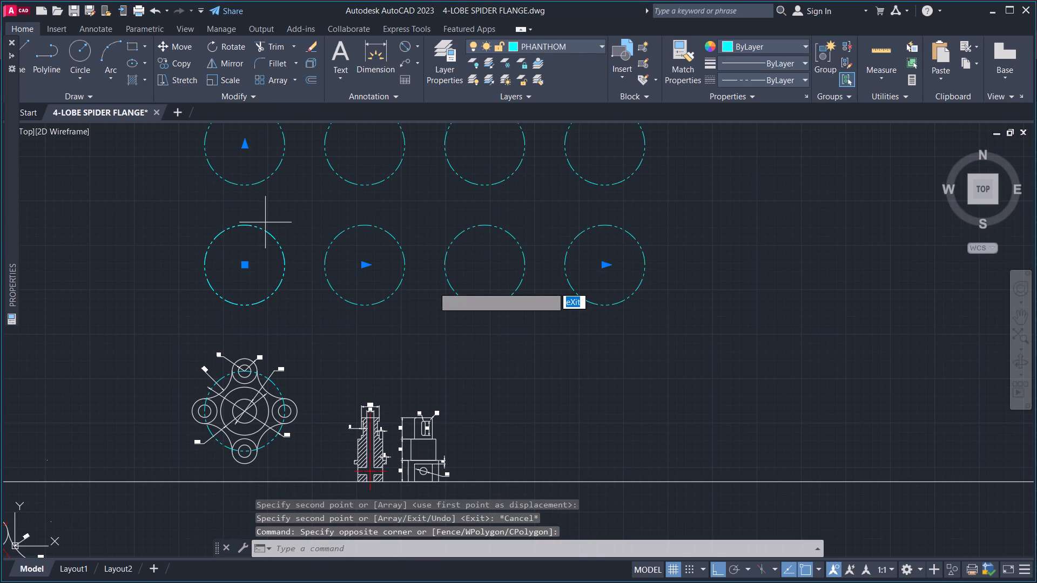
pyautogui.scroll(-1, 459, 260)
pyautogui.moveTo(465, 247); pyautogui.dragTo(449, 350, button='middle')
pyautogui.scroll(-1, 448, 349)
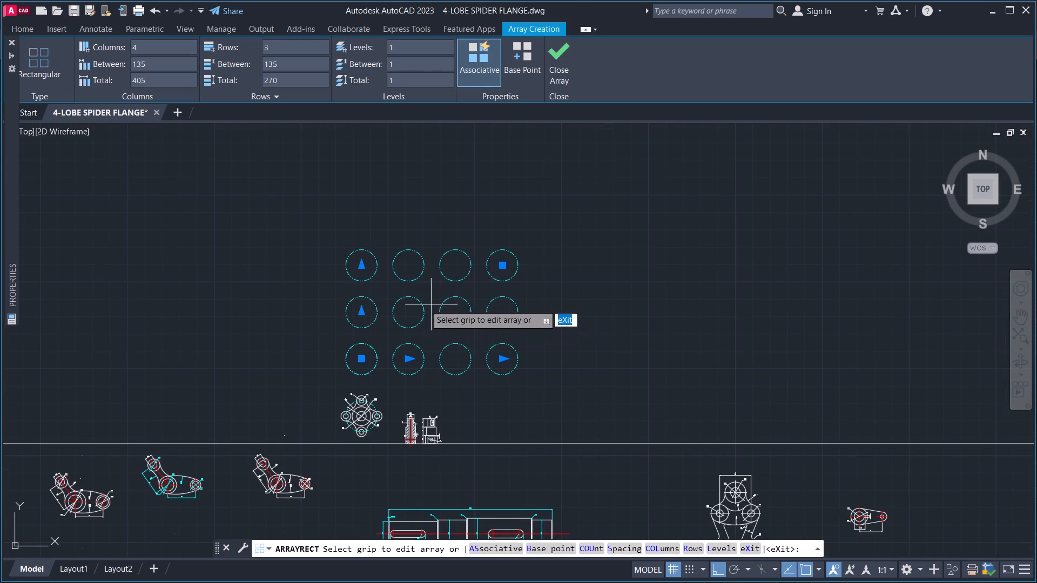
pyautogui.moveTo(449, 309); pyautogui.dragTo(437, 254, button='middle')
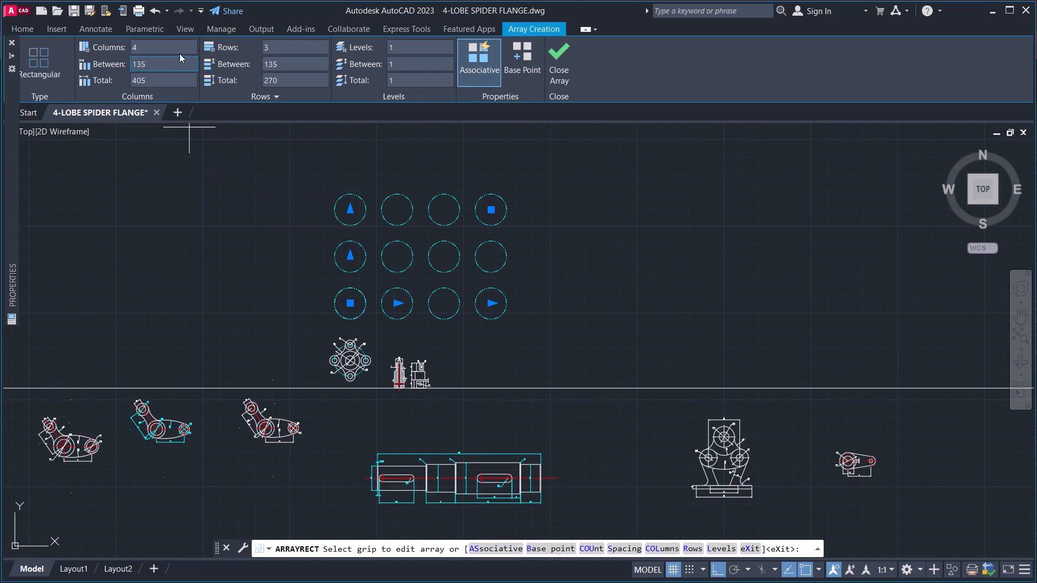
pyautogui.click(178, 46)
pyautogui.press('2')
pyautogui.press('Return')
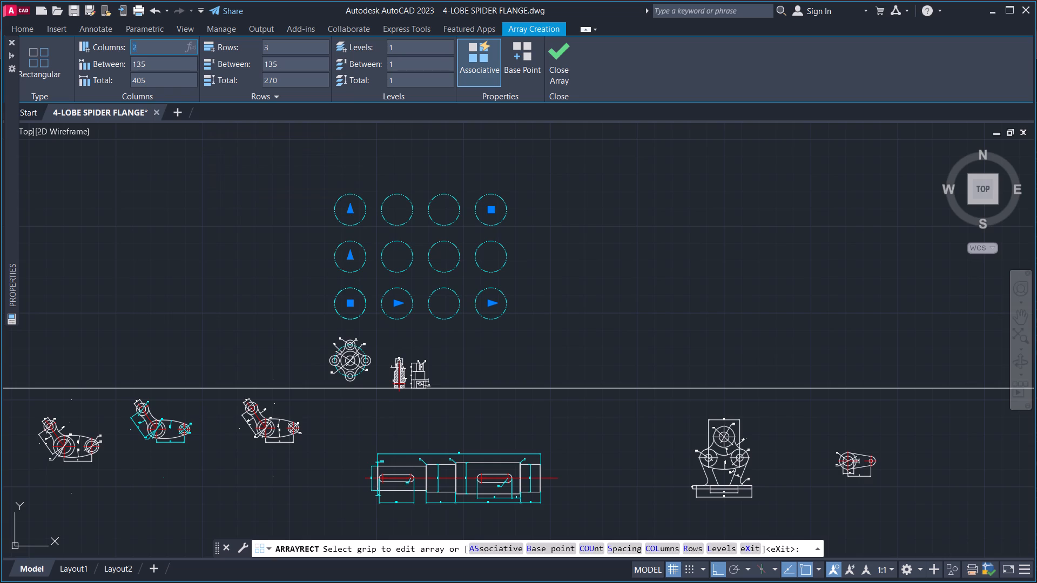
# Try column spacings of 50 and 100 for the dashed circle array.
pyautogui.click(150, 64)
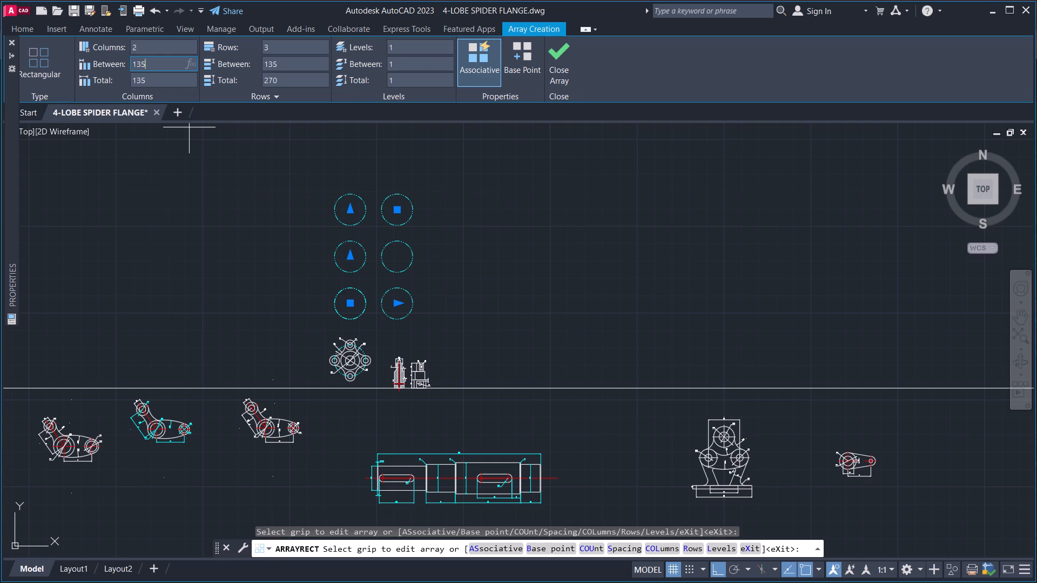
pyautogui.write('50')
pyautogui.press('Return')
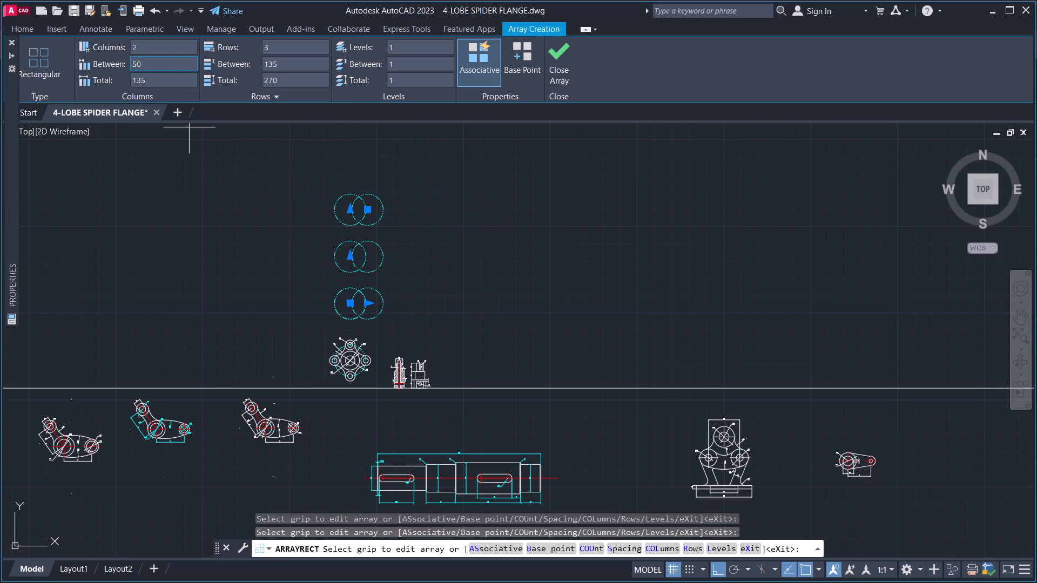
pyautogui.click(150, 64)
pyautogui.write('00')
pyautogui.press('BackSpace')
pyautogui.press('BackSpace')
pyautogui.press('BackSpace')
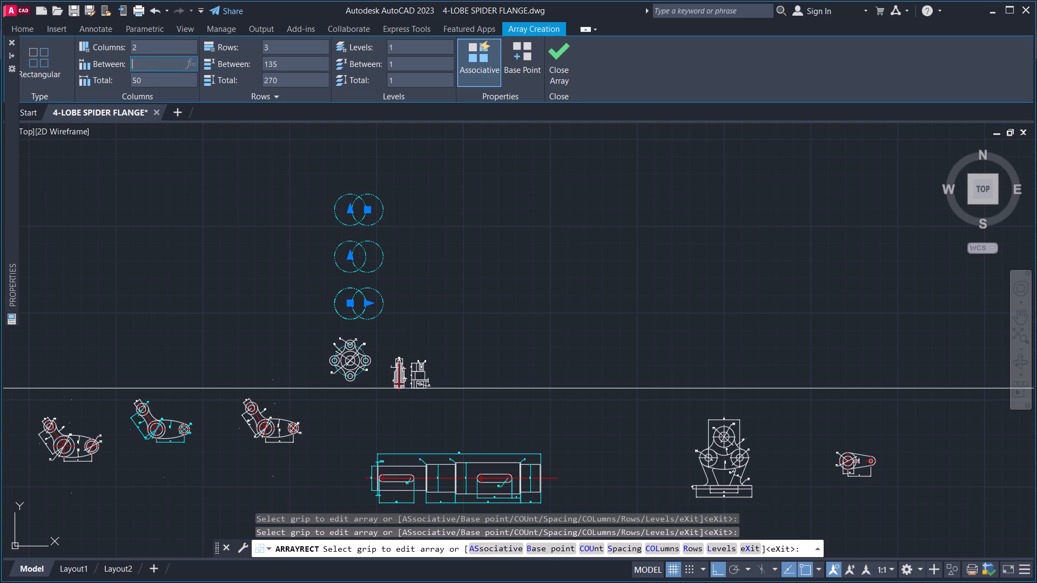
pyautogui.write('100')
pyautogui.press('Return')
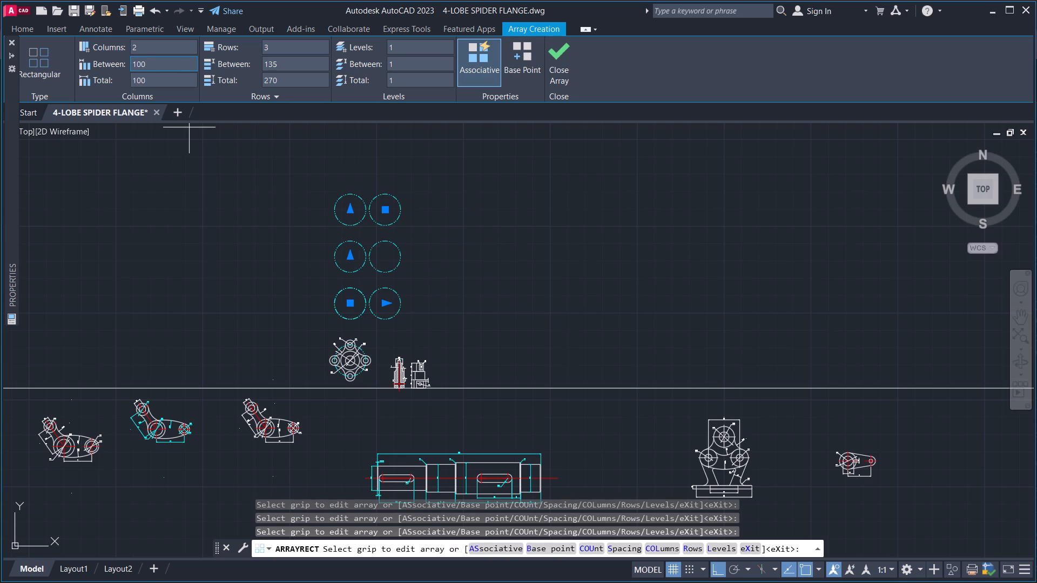
# Set the array's column spacing to 150 and finish the array.
pyautogui.click(147, 65)
pyautogui.write('150')
pyautogui.press('Return')
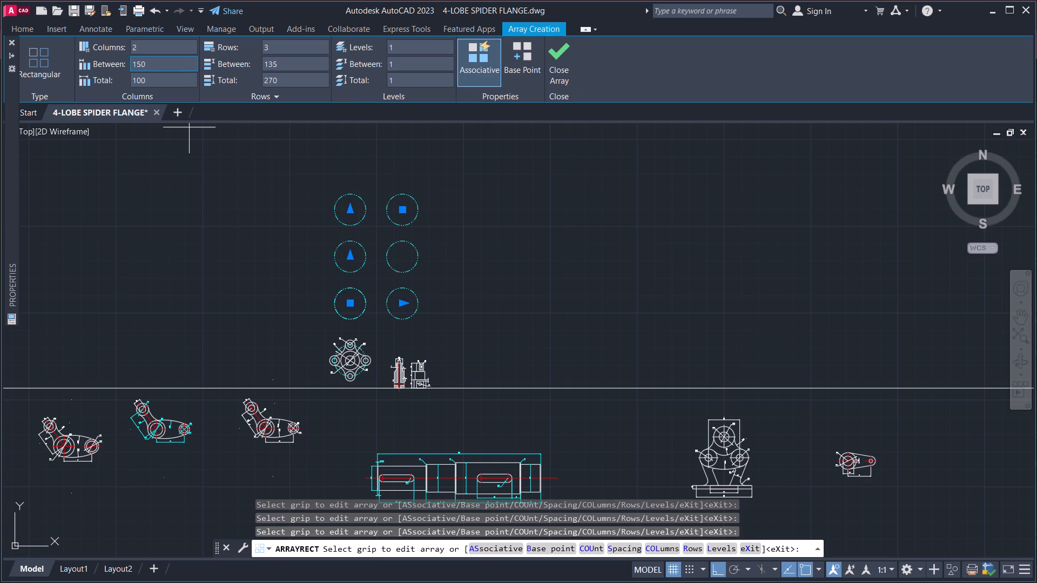
pyautogui.click(271, 265)
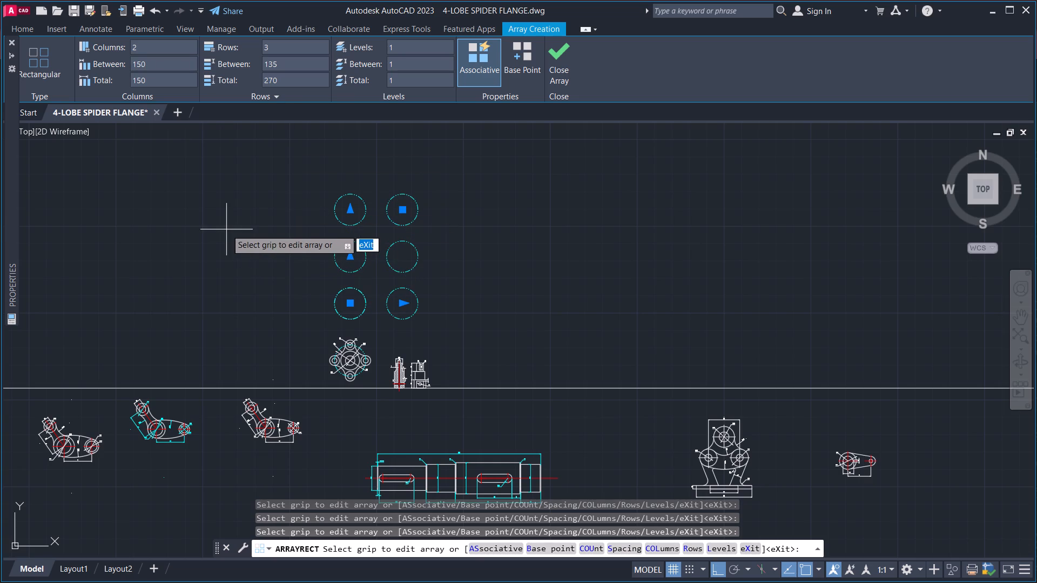
pyautogui.moveTo(549, 62); pyautogui.dragTo(550, 66)
# Examine the arrayed dashed circles above the four-lobe flange and how their rows and columns are laid out.
pyautogui.moveTo(333, 269); pyautogui.dragTo(317, 267, button='middle')
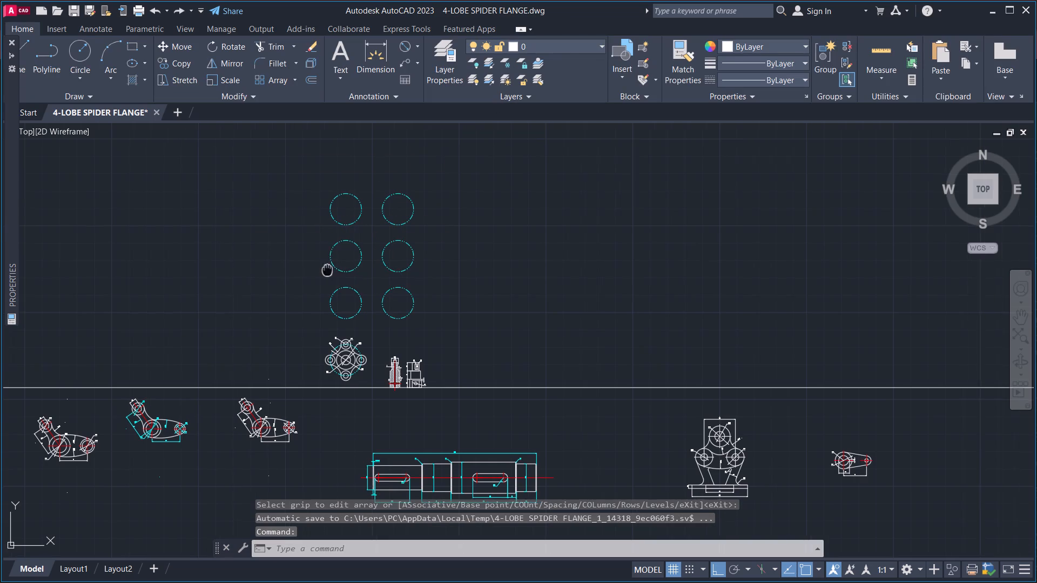
pyautogui.moveTo(317, 267); pyautogui.dragTo(280, 247, button='middle')
pyautogui.moveTo(229, 246); pyautogui.dragTo(218, 204, button='middle')
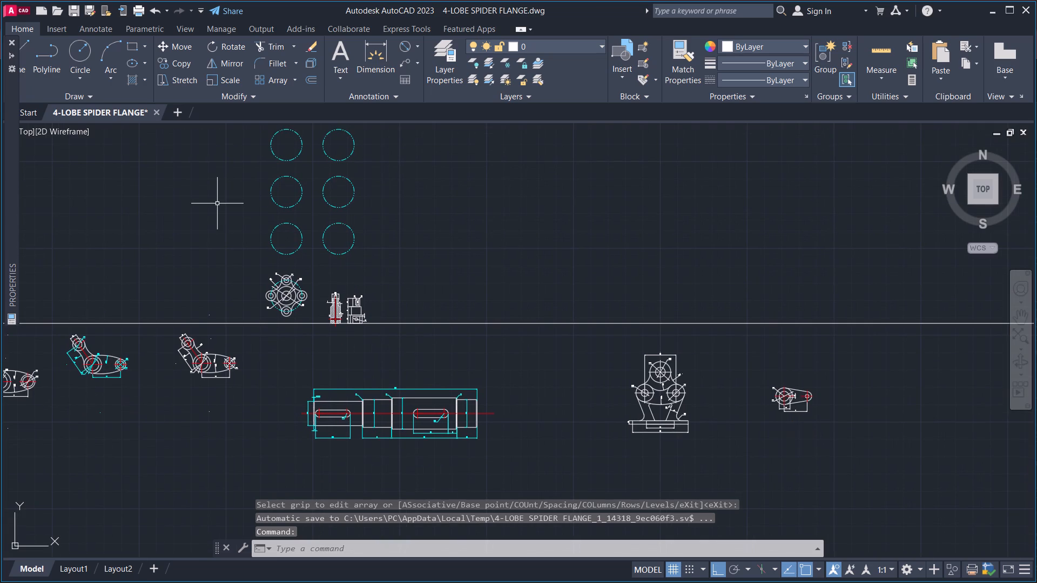
pyautogui.moveTo(358, 201); pyautogui.dragTo(318, 189, button='middle')
pyautogui.moveTo(325, 161); pyautogui.dragTo(314, 303, button='middle')
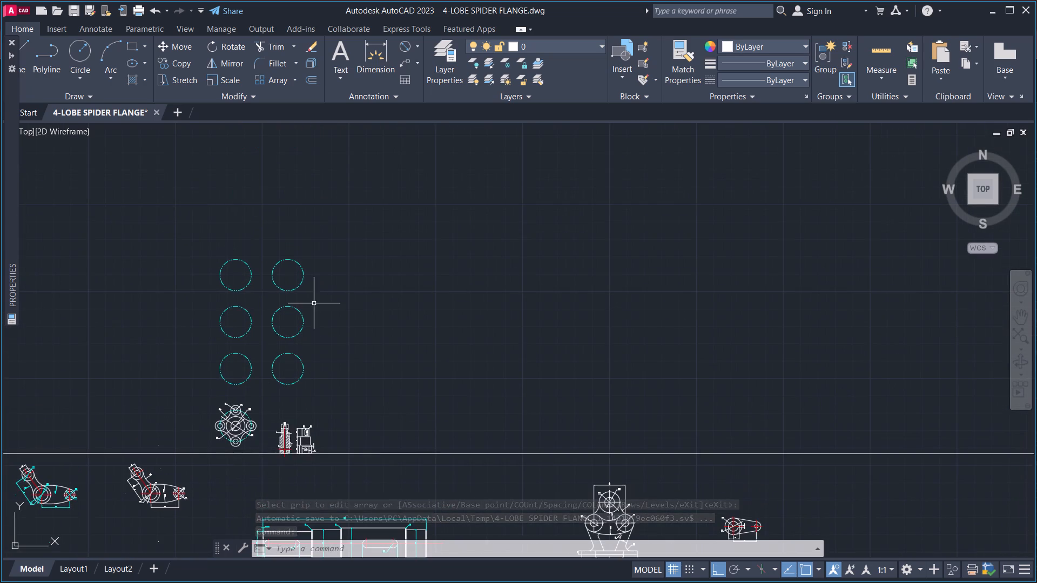
pyautogui.scroll(2, 238, 284)
pyautogui.moveTo(302, 303); pyautogui.dragTo(374, 213, button='middle')
pyautogui.moveTo(348, 319); pyautogui.dragTo(321, 389, button='middle')
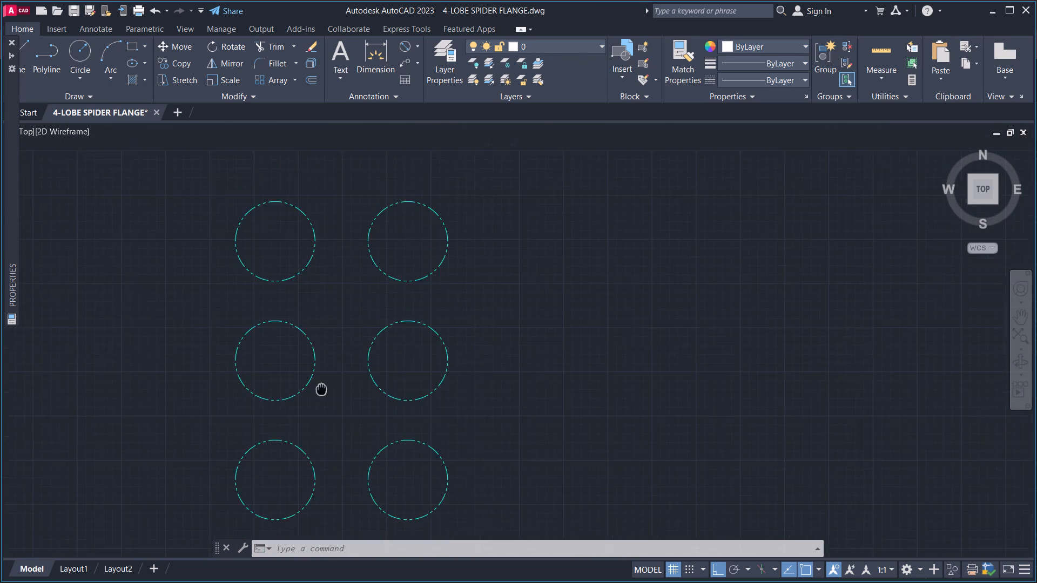
pyautogui.scroll(1, 321, 383)
pyautogui.moveTo(321, 389); pyautogui.dragTo(321, 383, button='middle')
pyautogui.moveTo(400, 430); pyautogui.dragTo(390, 384, button='middle')
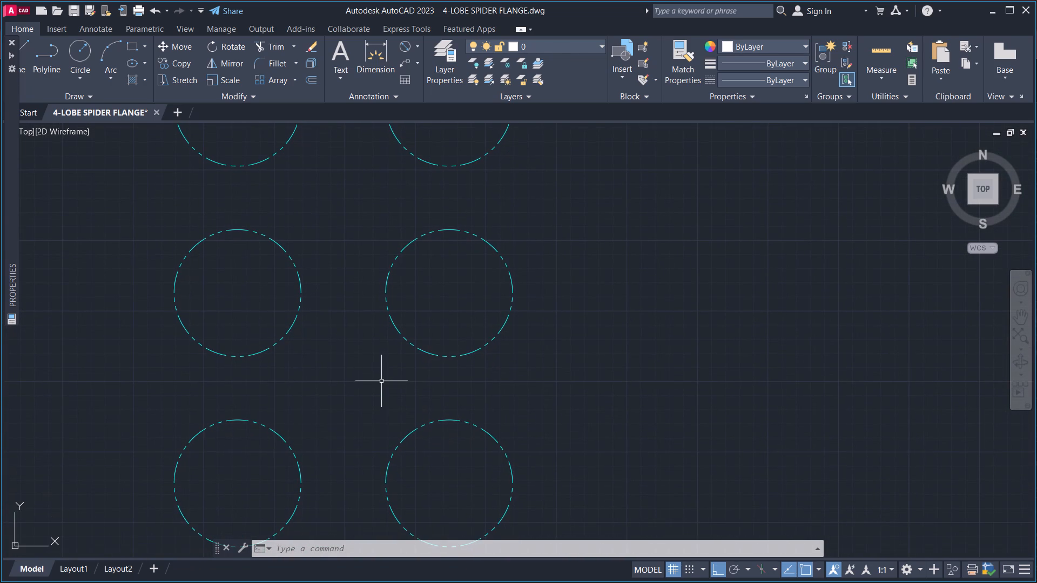
pyautogui.moveTo(452, 392); pyautogui.dragTo(456, 333, button='middle')
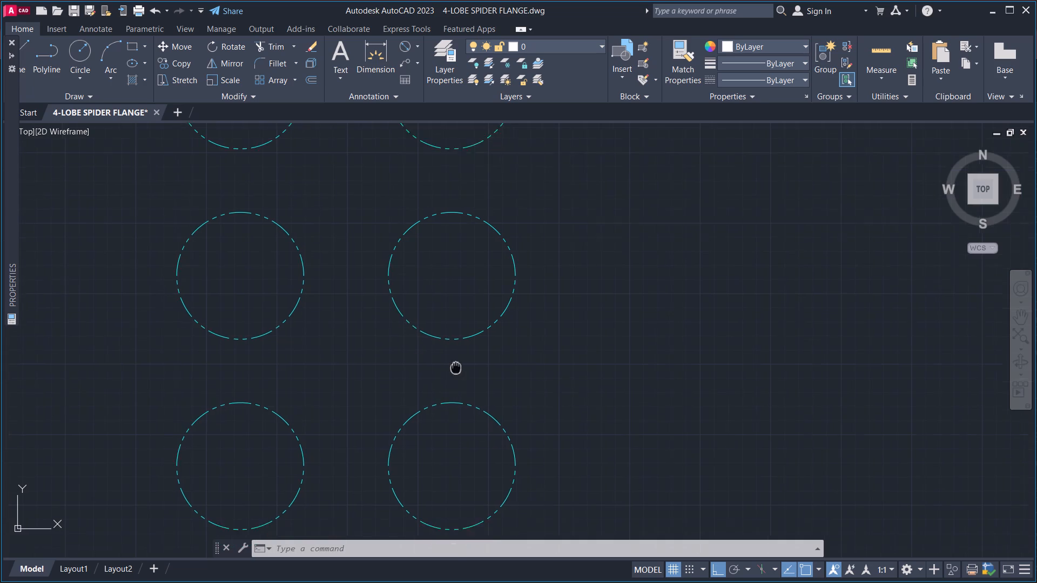
pyautogui.moveTo(456, 333); pyautogui.dragTo(453, 321, button='middle')
pyautogui.moveTo(477, 373); pyautogui.dragTo(321, 371, button='middle')
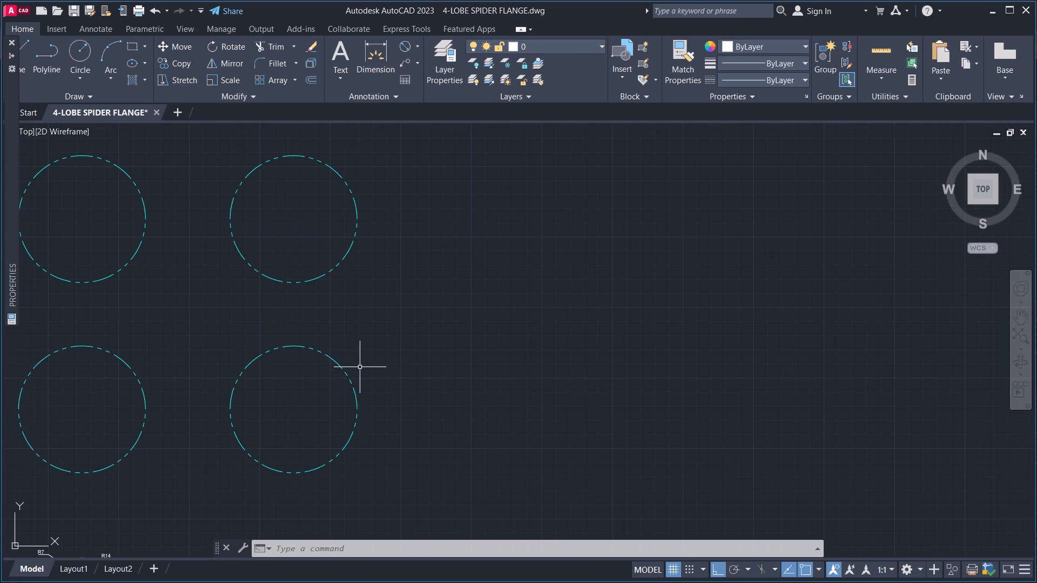
pyautogui.moveTo(429, 390); pyautogui.dragTo(433, 337, button='middle')
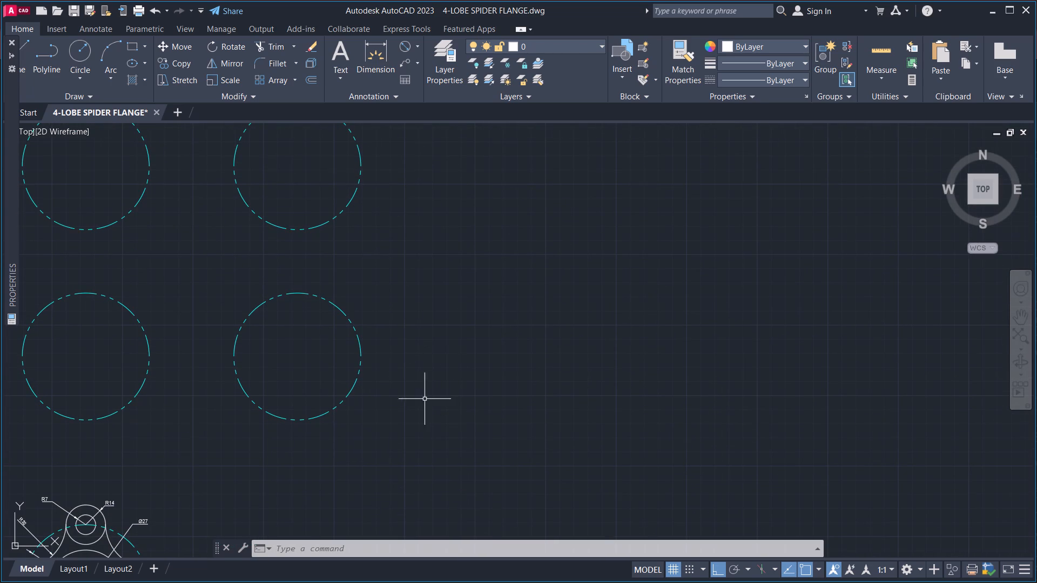
pyautogui.moveTo(396, 393); pyautogui.dragTo(329, 344, button='middle')
pyautogui.moveTo(395, 384); pyautogui.dragTo(412, 329, button='middle')
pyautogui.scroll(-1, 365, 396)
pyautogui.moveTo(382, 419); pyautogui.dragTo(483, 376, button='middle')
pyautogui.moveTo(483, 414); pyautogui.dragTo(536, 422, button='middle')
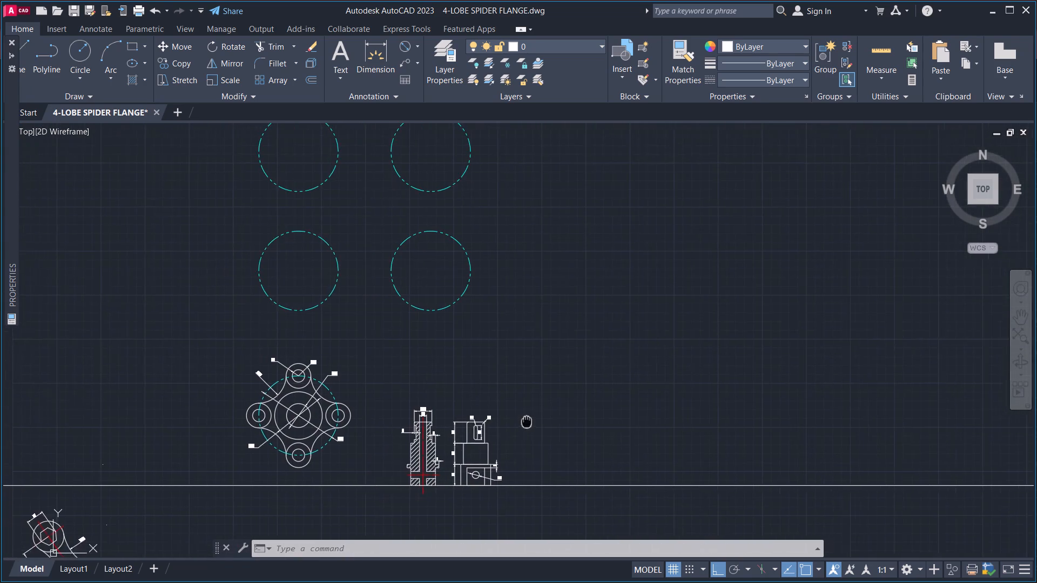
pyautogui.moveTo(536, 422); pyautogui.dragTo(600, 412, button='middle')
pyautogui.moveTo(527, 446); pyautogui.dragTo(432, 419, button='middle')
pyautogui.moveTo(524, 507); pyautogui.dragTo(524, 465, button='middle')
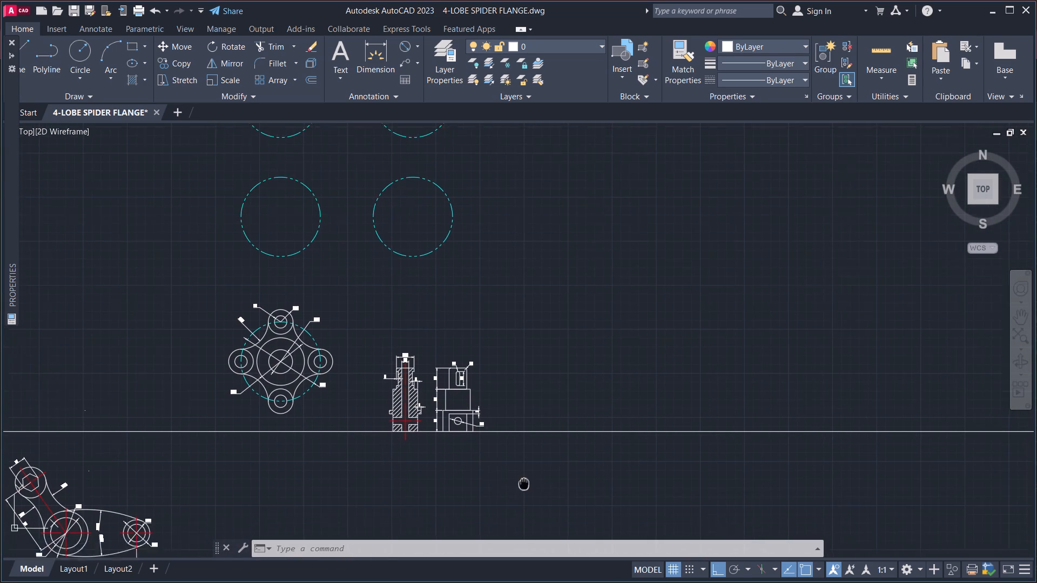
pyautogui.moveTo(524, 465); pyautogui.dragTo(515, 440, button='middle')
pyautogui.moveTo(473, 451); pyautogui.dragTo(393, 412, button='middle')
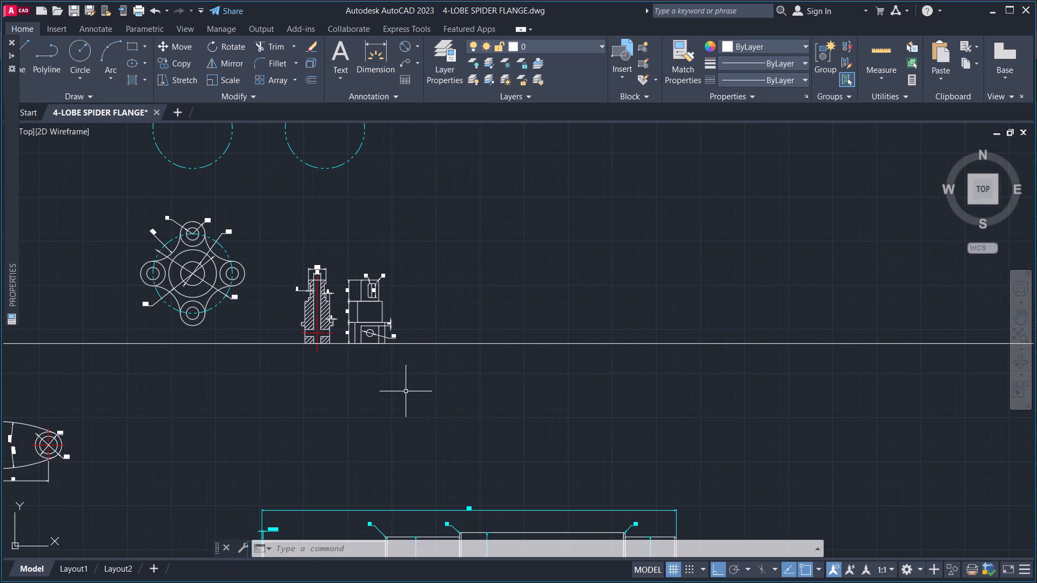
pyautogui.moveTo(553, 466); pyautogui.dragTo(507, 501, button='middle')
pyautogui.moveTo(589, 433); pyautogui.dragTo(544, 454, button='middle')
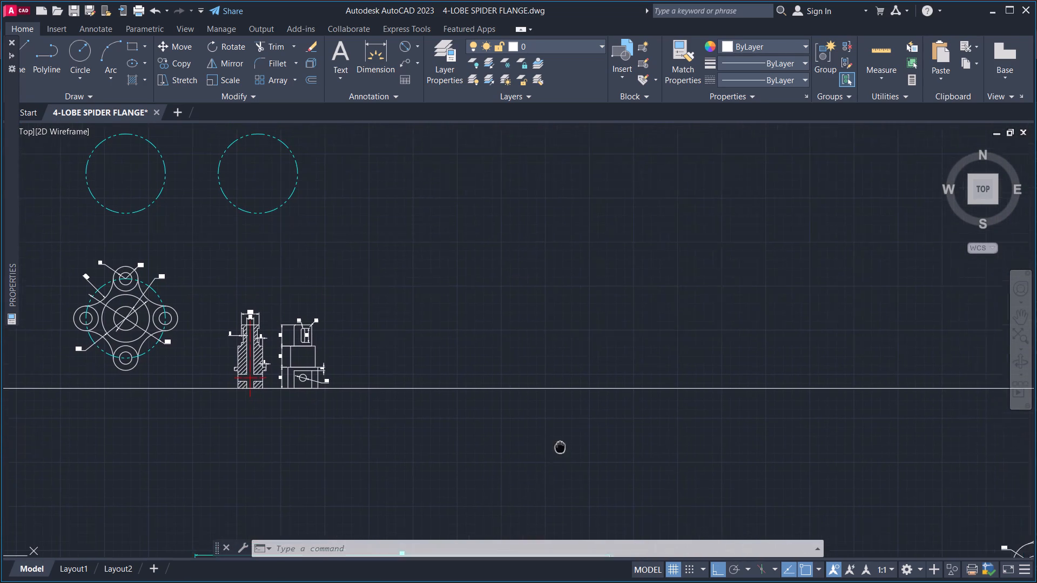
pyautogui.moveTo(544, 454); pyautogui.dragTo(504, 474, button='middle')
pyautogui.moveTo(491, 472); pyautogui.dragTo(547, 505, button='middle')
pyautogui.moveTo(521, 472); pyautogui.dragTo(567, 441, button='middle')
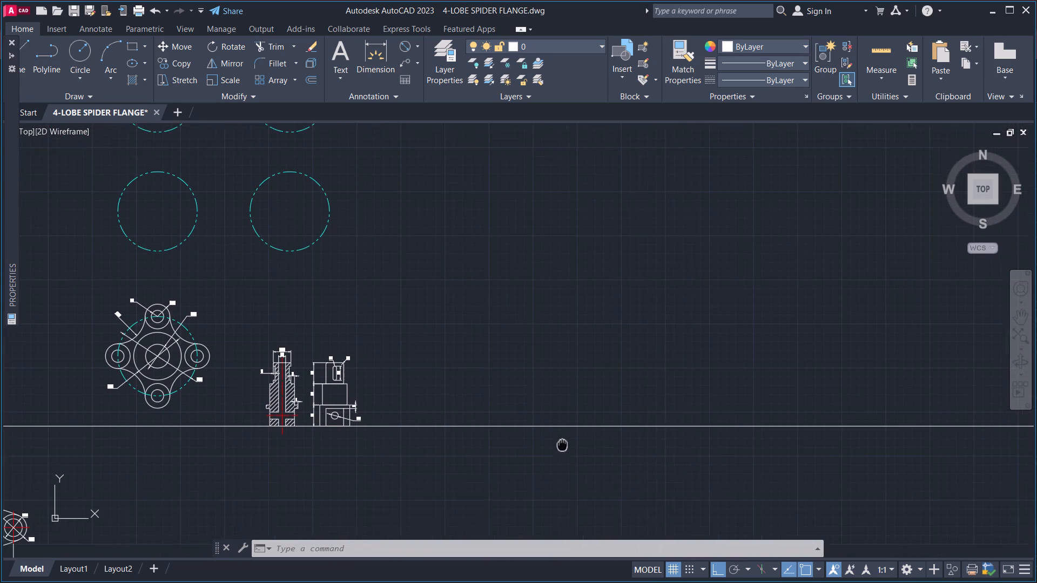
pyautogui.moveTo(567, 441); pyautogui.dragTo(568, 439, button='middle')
# Examine the hatched section view and the stepped side view beside the flange, including their dimensions.
pyautogui.moveTo(348, 350); pyautogui.dragTo(47, 242, button='middle')
pyautogui.scroll(1, 2, 272)
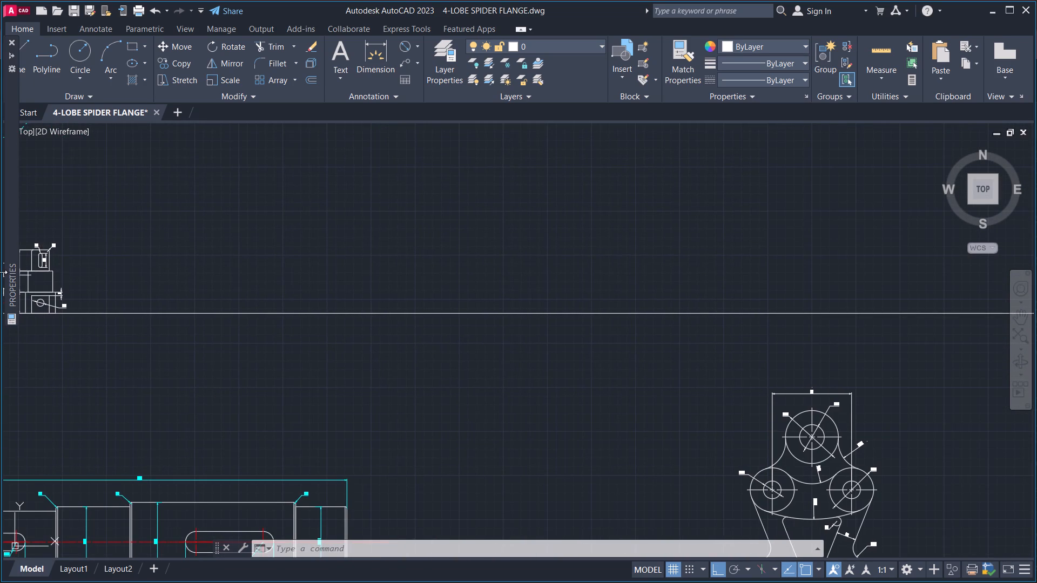
pyautogui.scroll(2, 2, 272)
pyautogui.scroll(4, 70, 270)
pyautogui.moveTo(103, 282); pyautogui.dragTo(426, 408, button='middle')
pyautogui.scroll(-2, 391, 361)
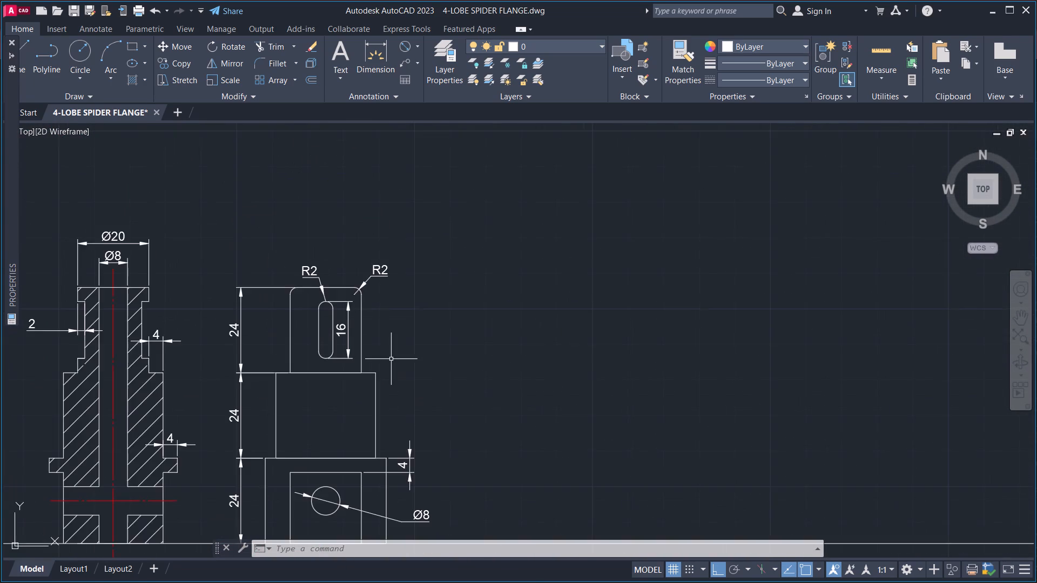
pyautogui.moveTo(560, 380); pyautogui.dragTo(433, 359, button='middle')
pyautogui.scroll(-1, 429, 348)
# Examine the three-boss bracket drawing, reading its boss diameters and connecting arc radii.
pyautogui.moveTo(504, 361); pyautogui.dragTo(379, 374, button='middle')
pyautogui.moveTo(497, 369); pyautogui.dragTo(271, 358, button='middle')
pyautogui.moveTo(410, 372); pyautogui.dragTo(306, 395, button='middle')
pyautogui.moveTo(456, 415); pyautogui.dragTo(357, 389, button='middle')
pyautogui.moveTo(483, 446); pyautogui.dragTo(361, 390, button='middle')
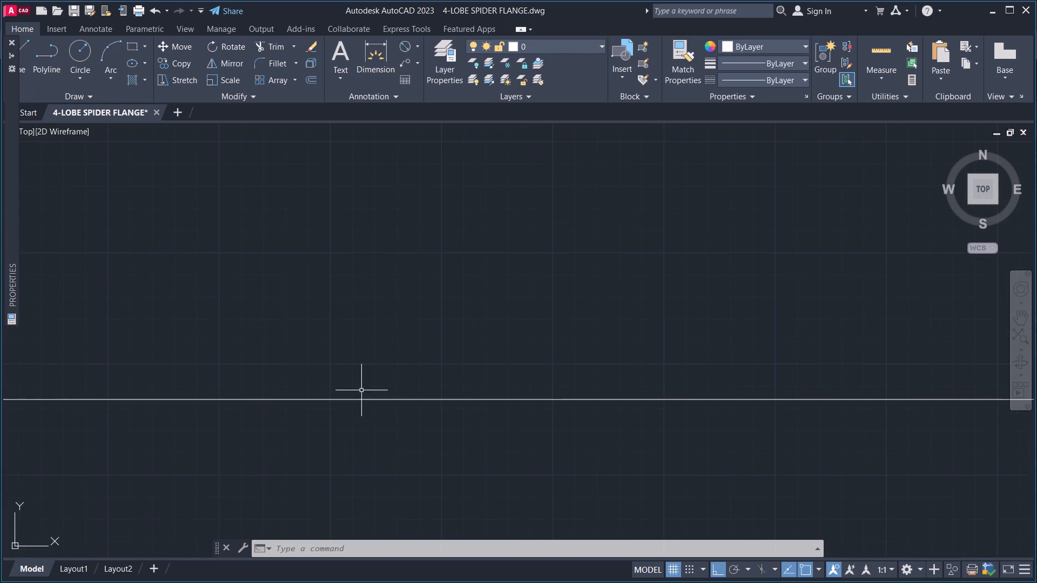
pyautogui.moveTo(510, 450); pyautogui.dragTo(314, 418, button='middle')
pyautogui.scroll(-4, 366, 394)
pyautogui.moveTo(436, 417); pyautogui.dragTo(353, 338, button='middle')
pyautogui.scroll(3, 407, 375)
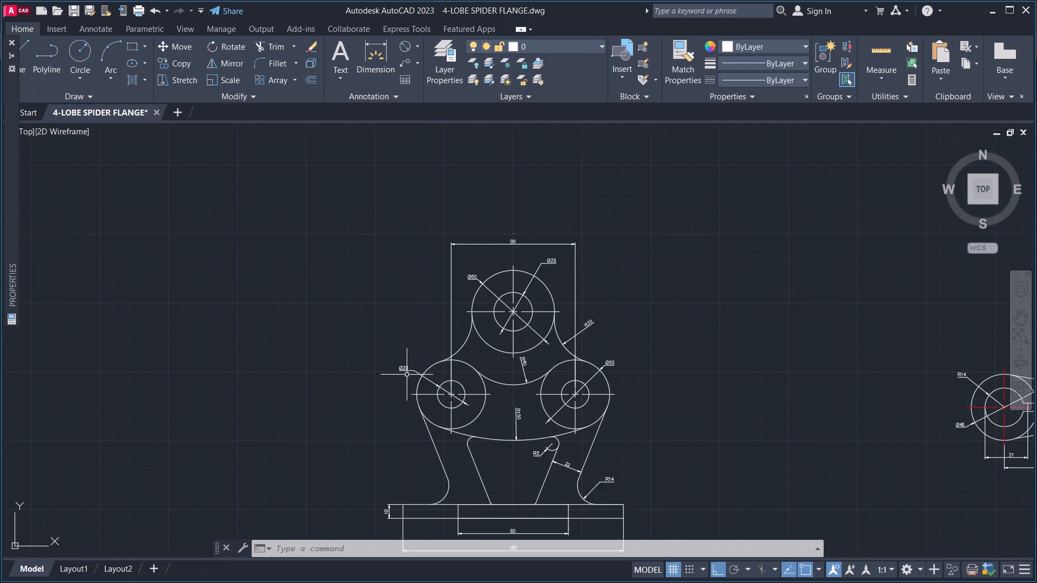
pyautogui.moveTo(451, 404); pyautogui.dragTo(305, 367, button='middle')
pyautogui.scroll(2, 293, 380)
pyautogui.moveTo(192, 364); pyautogui.dragTo(157, 448, button='middle')
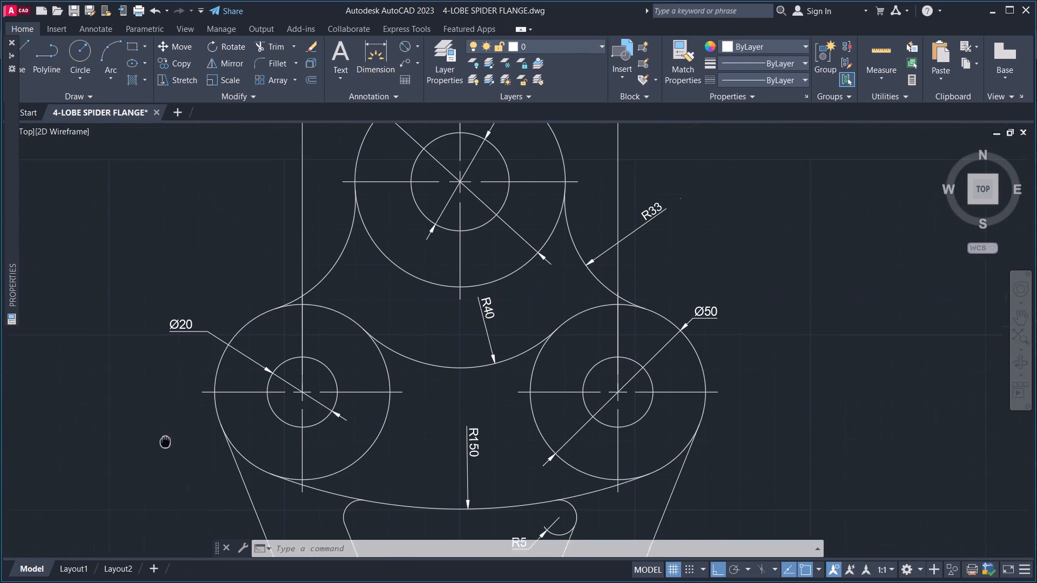
pyautogui.moveTo(157, 448); pyautogui.dragTo(134, 456, button='middle')
pyautogui.moveTo(150, 405); pyautogui.dragTo(100, 438, button='middle')
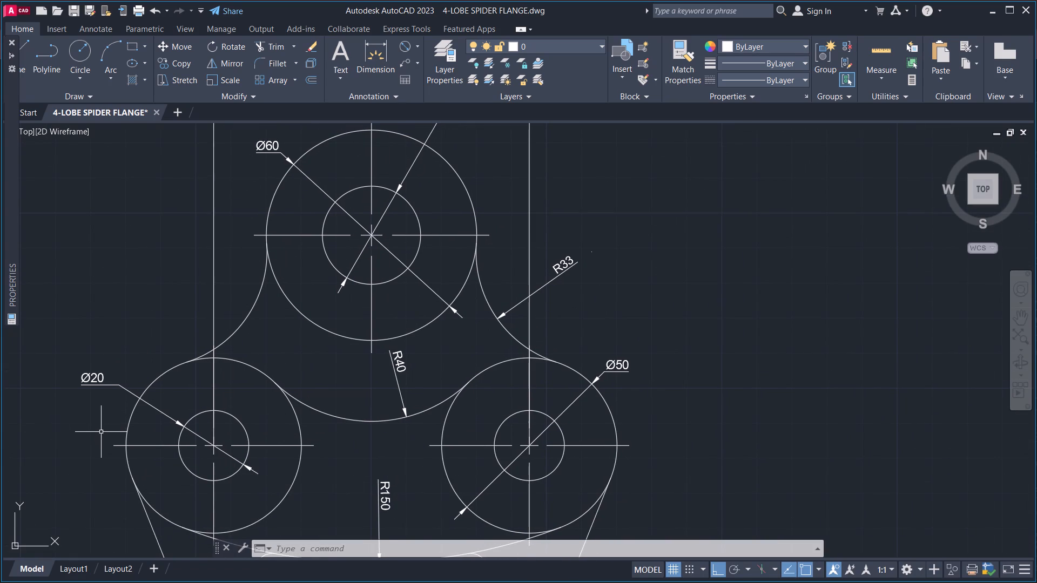
pyautogui.moveTo(286, 464); pyautogui.dragTo(125, 444, button='middle')
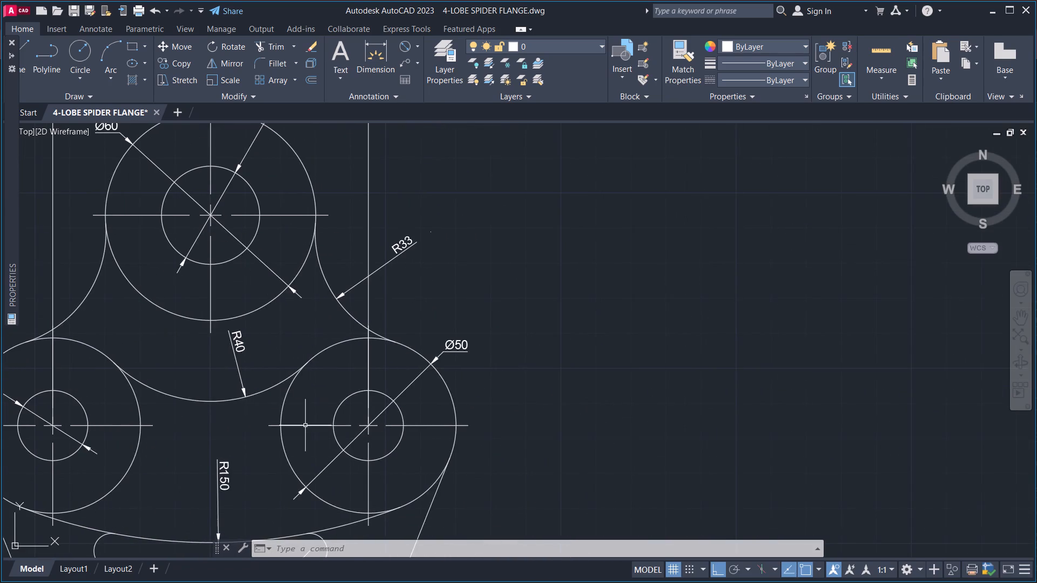
# Examine the keyed hub and lobe lever drawing, reading its bore, keyway and centre-distance dimensions.
pyautogui.scroll(-1, 305, 427)
pyautogui.moveTo(344, 450); pyautogui.dragTo(186, 444, button='middle')
pyautogui.moveTo(261, 444); pyautogui.dragTo(187, 418, button='middle')
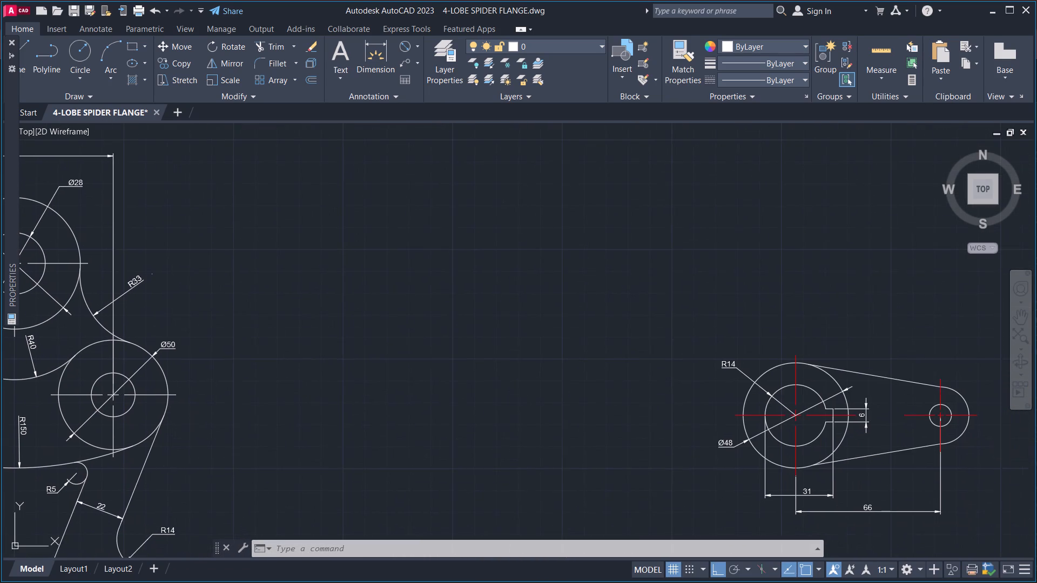
pyautogui.moveTo(327, 465); pyautogui.dragTo(324, 381, button='middle')
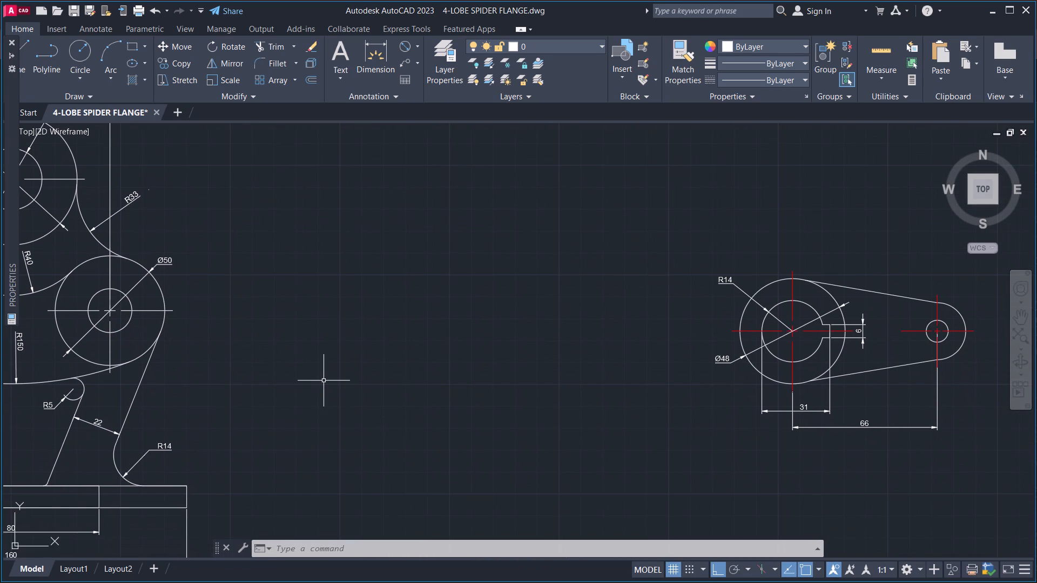
pyautogui.moveTo(371, 449); pyautogui.dragTo(241, 341, button='middle')
pyautogui.moveTo(349, 356); pyautogui.dragTo(256, 338, button='middle')
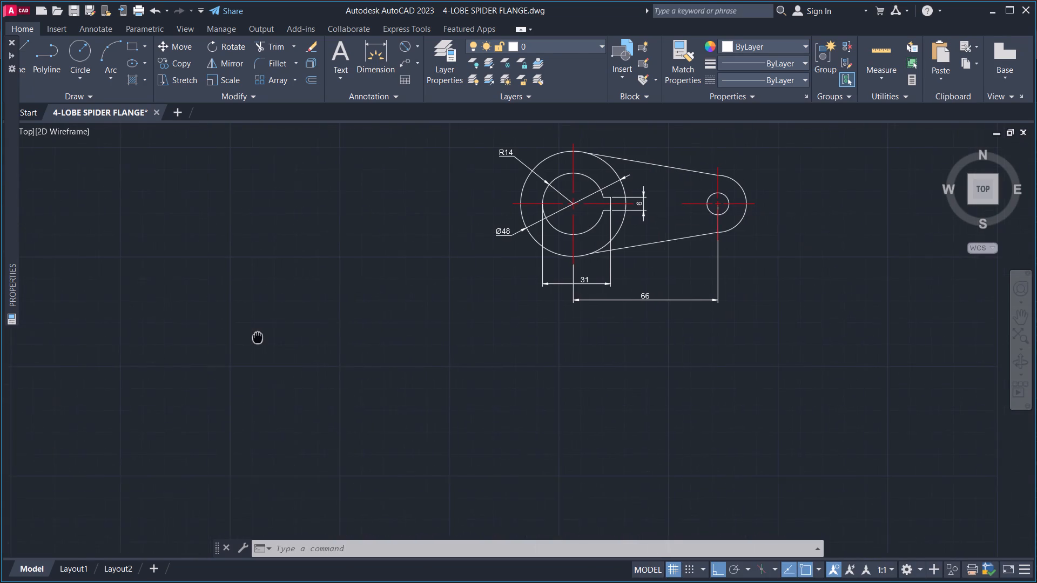
pyautogui.moveTo(256, 338); pyautogui.dragTo(255, 338, button='middle')
pyautogui.moveTo(314, 329); pyautogui.dragTo(230, 396, button='middle')
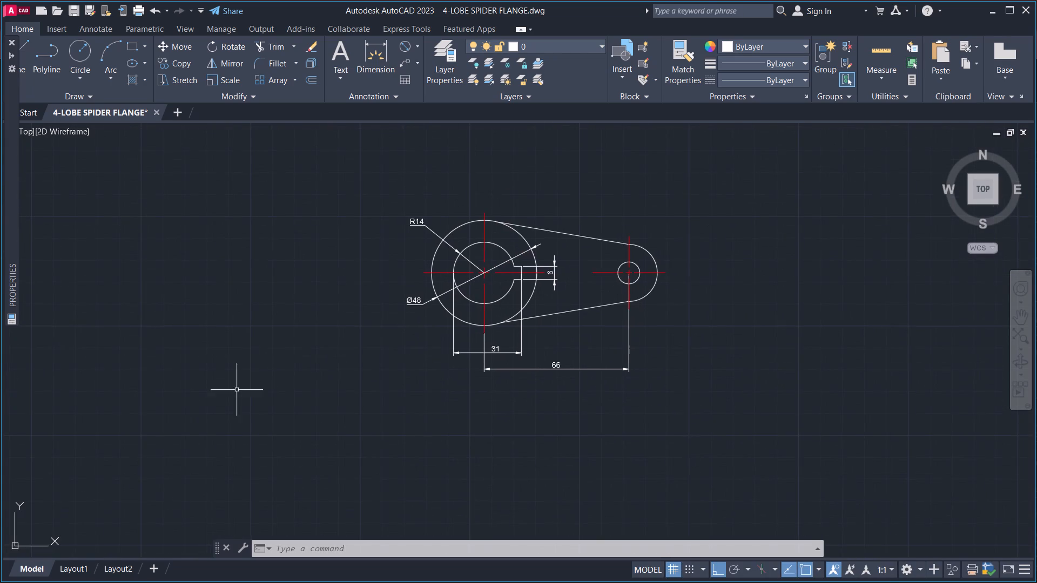
pyautogui.moveTo(324, 373); pyautogui.dragTo(247, 407, button='middle')
pyautogui.moveTo(356, 391); pyautogui.dragTo(289, 412, button='middle')
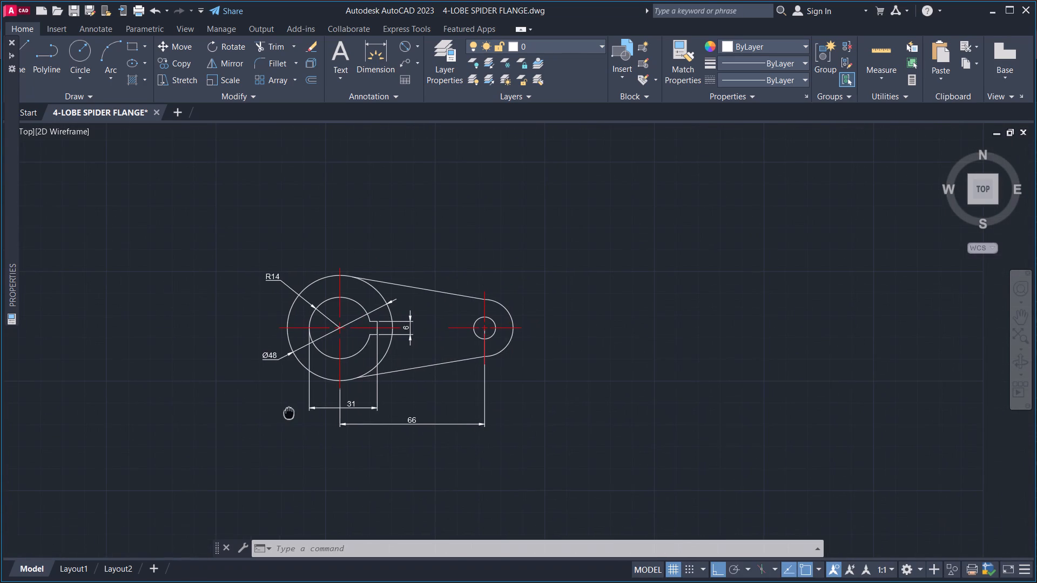
pyautogui.moveTo(255, 399); pyautogui.dragTo(200, 422, button='middle')
pyautogui.moveTo(230, 399); pyautogui.dragTo(214, 440, button='middle')
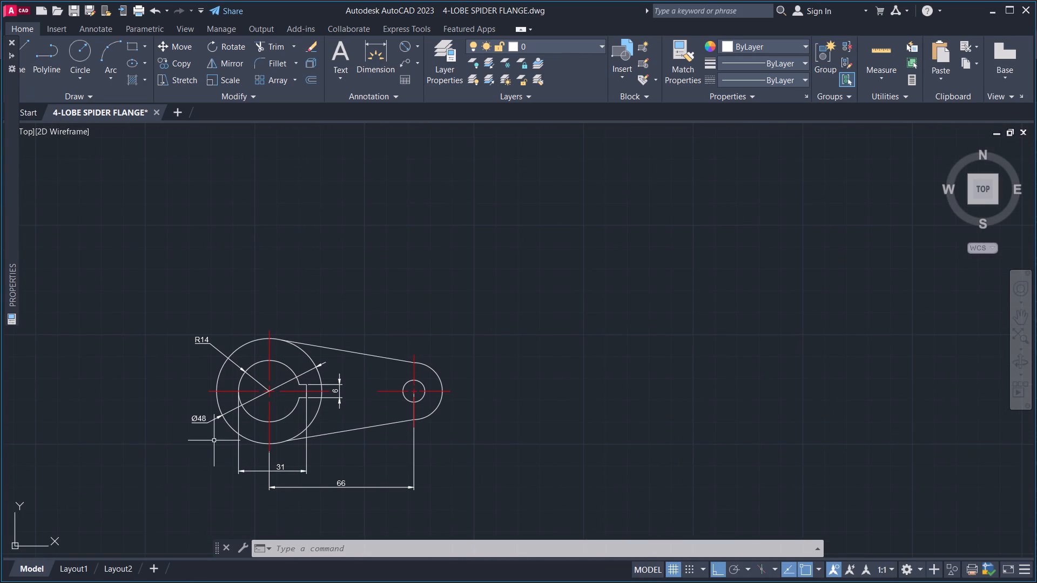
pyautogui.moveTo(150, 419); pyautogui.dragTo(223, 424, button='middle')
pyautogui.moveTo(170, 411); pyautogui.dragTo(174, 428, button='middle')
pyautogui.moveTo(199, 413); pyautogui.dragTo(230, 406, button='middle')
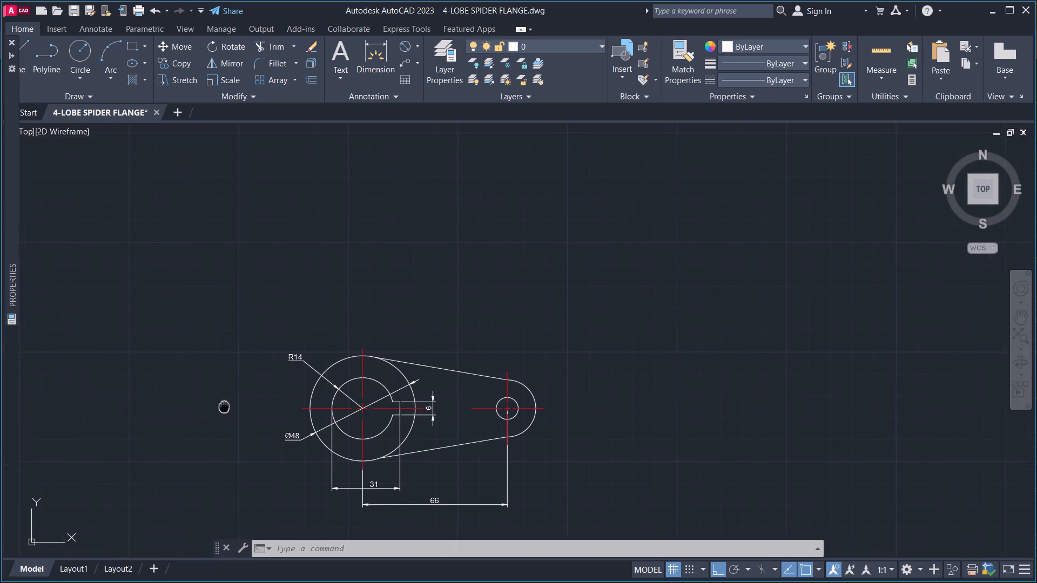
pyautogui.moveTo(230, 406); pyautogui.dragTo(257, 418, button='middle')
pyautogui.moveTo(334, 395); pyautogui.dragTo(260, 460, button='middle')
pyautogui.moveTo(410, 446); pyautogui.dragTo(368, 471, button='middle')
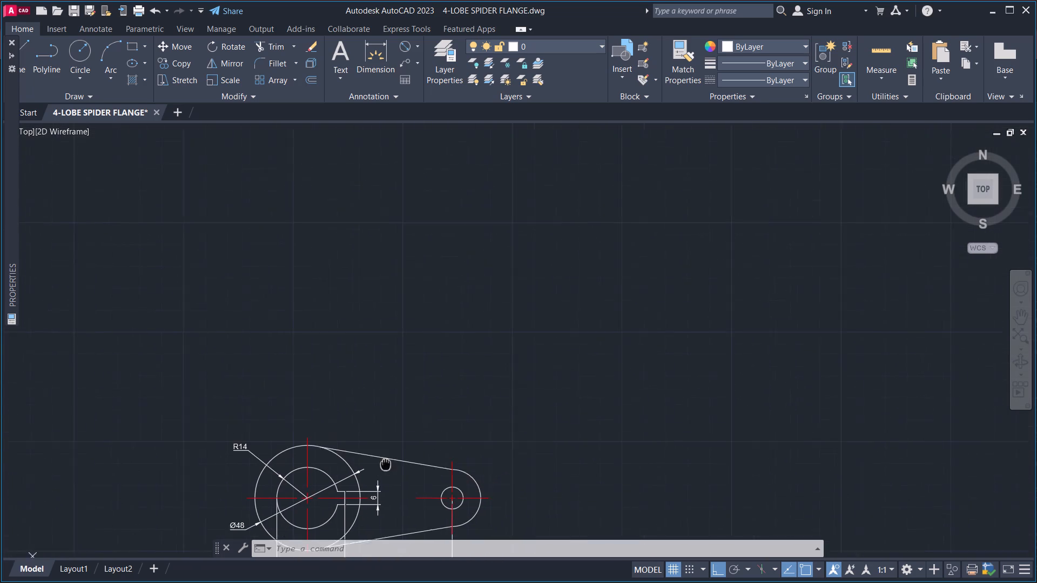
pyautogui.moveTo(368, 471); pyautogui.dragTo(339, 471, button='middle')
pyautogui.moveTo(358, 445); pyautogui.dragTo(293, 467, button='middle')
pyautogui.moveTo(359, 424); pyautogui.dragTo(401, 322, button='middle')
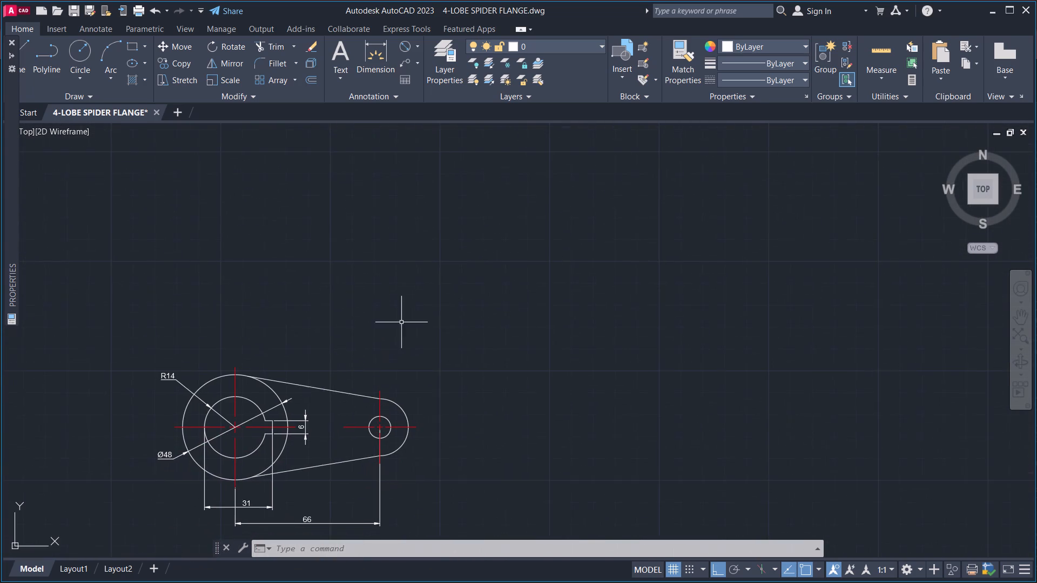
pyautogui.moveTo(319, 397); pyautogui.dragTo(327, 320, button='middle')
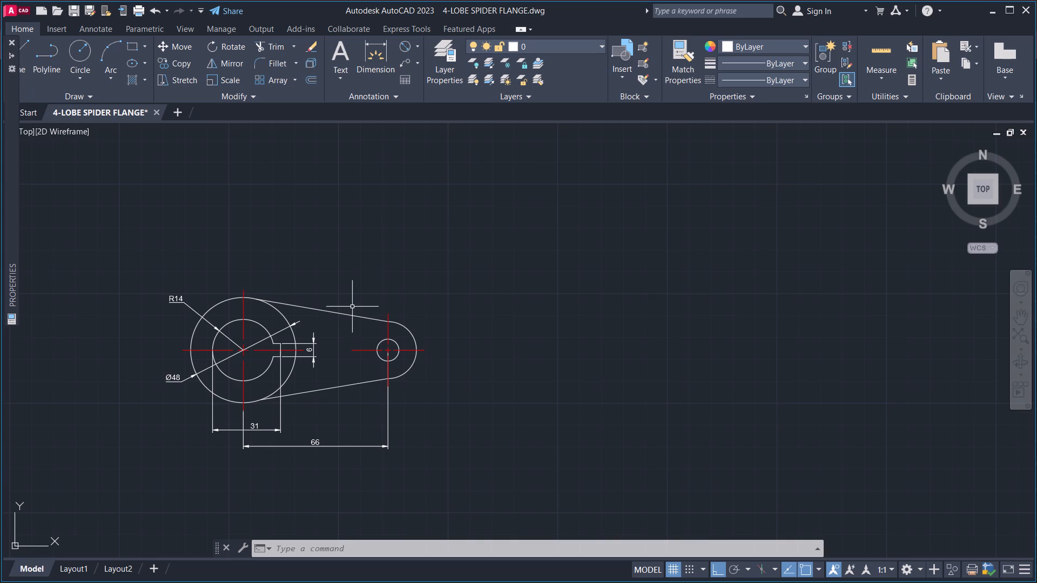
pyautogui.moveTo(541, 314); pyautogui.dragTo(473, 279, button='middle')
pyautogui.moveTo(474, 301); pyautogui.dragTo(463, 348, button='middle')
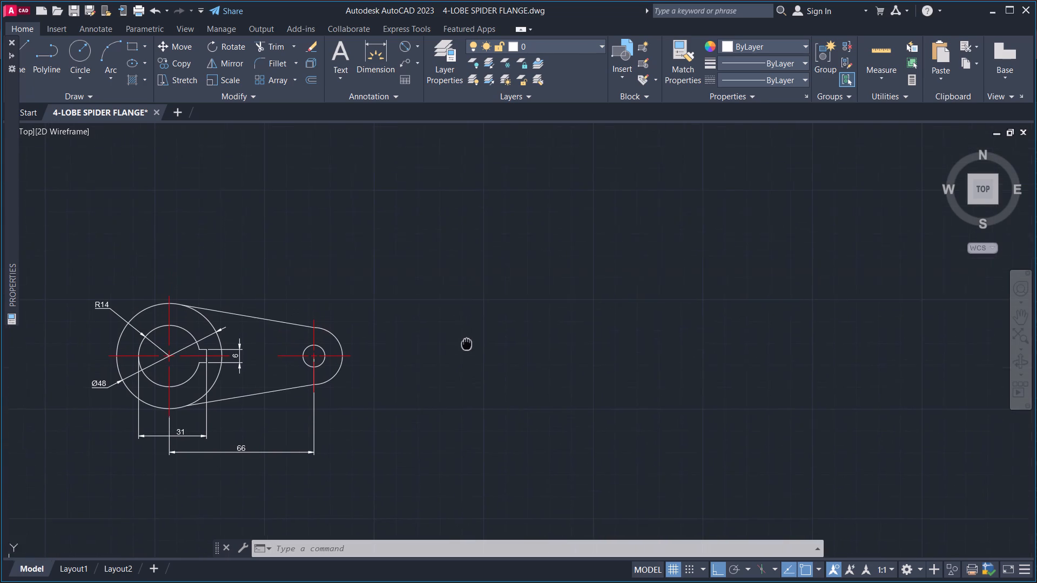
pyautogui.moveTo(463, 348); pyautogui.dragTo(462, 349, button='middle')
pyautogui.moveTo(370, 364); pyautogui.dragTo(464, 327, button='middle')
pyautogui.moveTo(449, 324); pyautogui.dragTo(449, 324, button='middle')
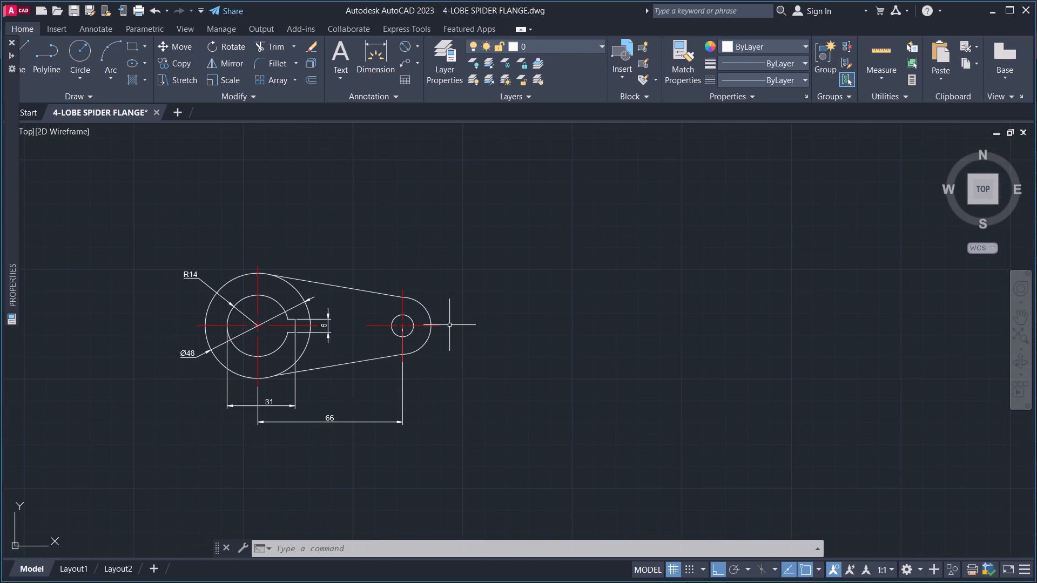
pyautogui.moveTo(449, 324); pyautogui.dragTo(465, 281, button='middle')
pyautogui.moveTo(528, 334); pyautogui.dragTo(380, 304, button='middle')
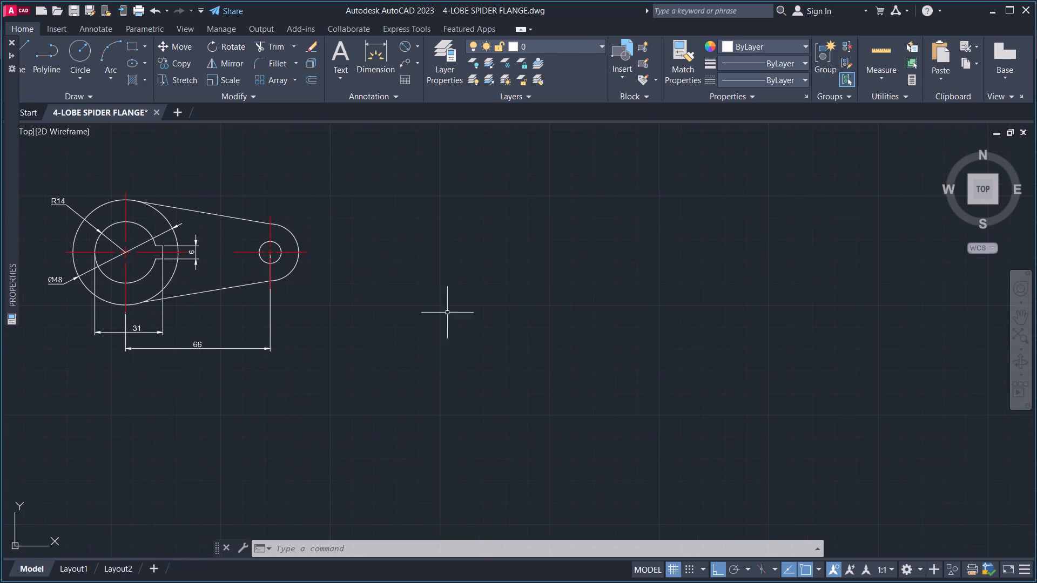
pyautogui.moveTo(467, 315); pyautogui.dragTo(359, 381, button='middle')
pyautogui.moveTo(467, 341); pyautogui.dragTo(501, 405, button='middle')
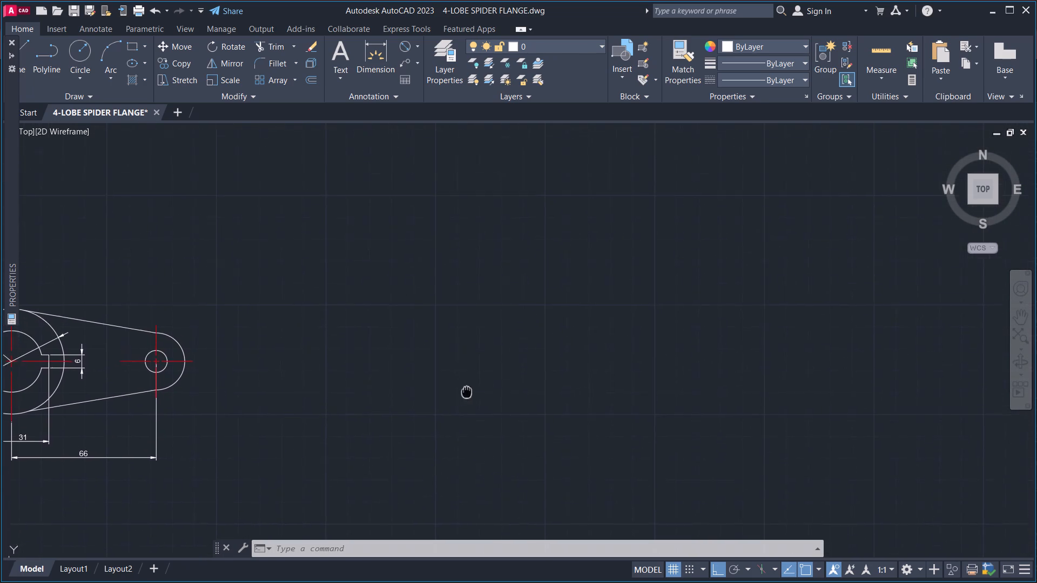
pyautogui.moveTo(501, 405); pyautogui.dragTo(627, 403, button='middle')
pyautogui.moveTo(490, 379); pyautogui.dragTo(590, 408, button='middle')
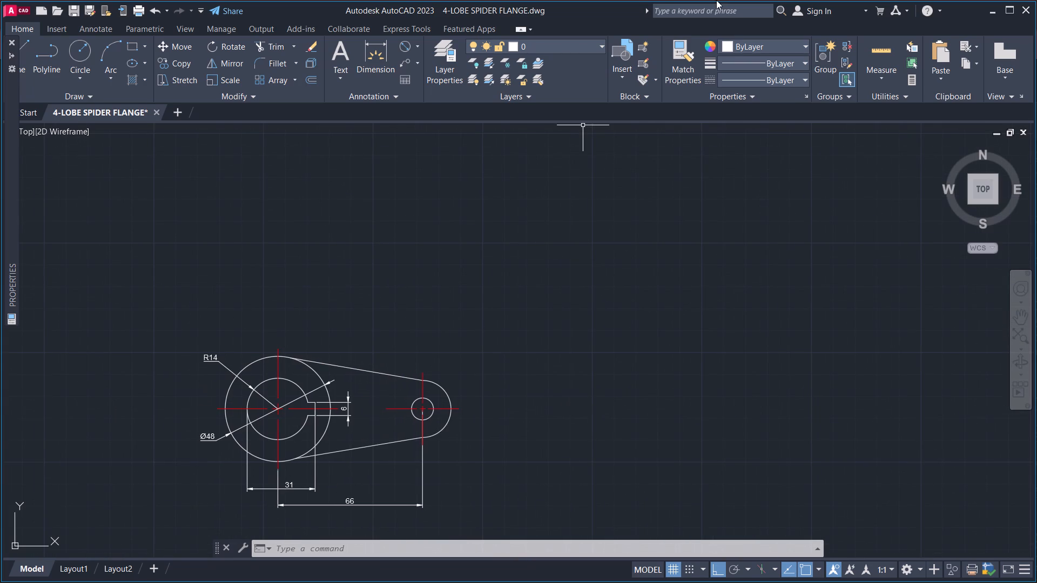
# Reposition the R5 dimension of the three-boss bracket's inner cutout so its text sits outside the cutout and its arrow meets the corner arc.
pyautogui.moveTo(229, 282); pyautogui.dragTo(452, 282, button='middle')
pyautogui.moveTo(307, 327); pyautogui.dragTo(387, 311, button='middle')
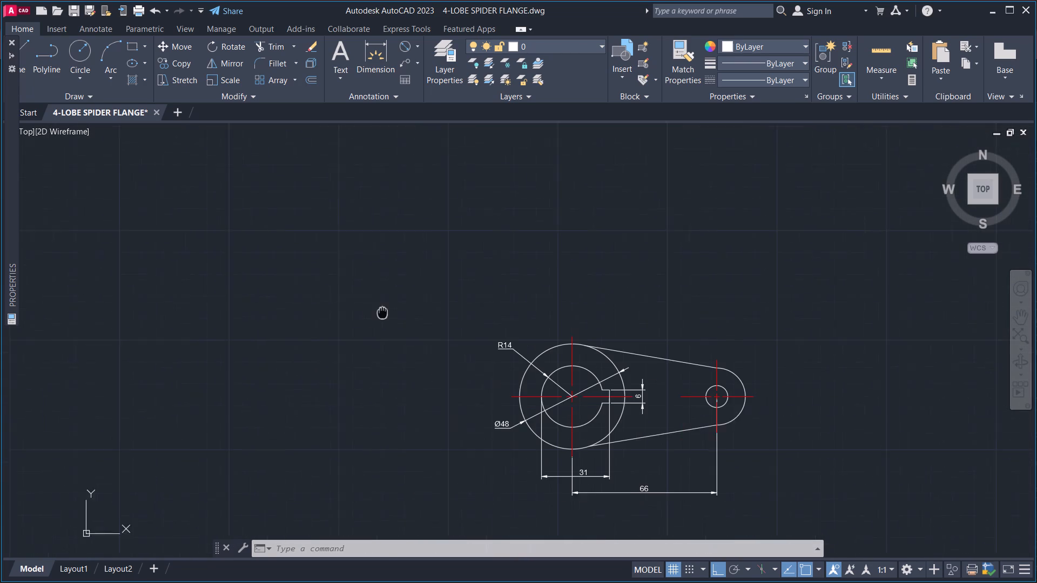
pyautogui.moveTo(387, 311); pyautogui.dragTo(393, 309, button='middle')
pyautogui.moveTo(354, 355); pyautogui.dragTo(336, 271, button='middle')
pyautogui.scroll(-1, 336, 271)
pyautogui.moveTo(434, 316); pyautogui.dragTo(578, 335, button='middle')
pyautogui.scroll(1, 238, 335)
pyautogui.moveTo(231, 336); pyautogui.dragTo(481, 365, button='middle')
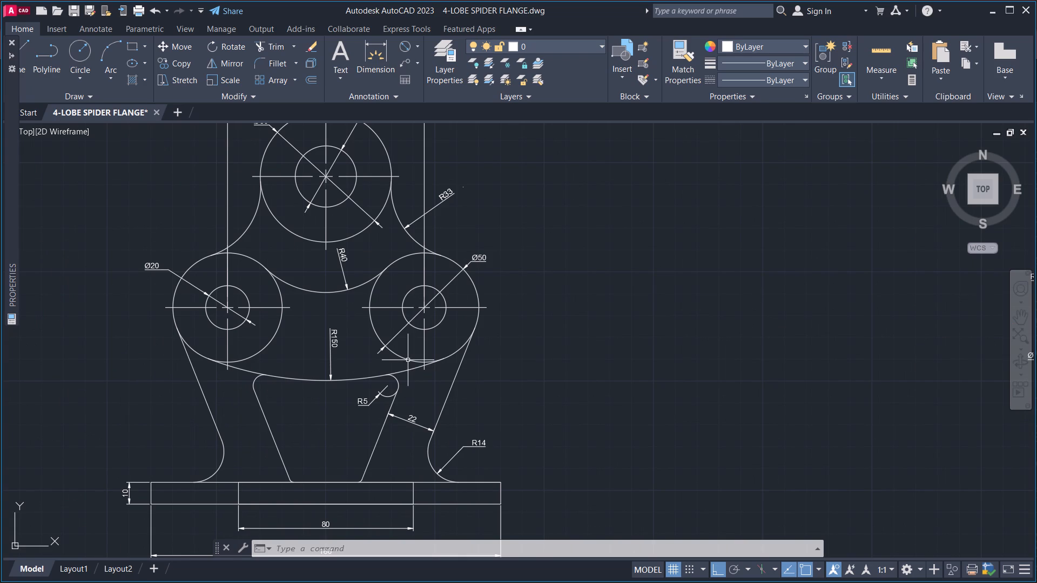
pyautogui.moveTo(363, 401); pyautogui.dragTo(426, 378, button='middle')
pyautogui.scroll(2, 427, 379)
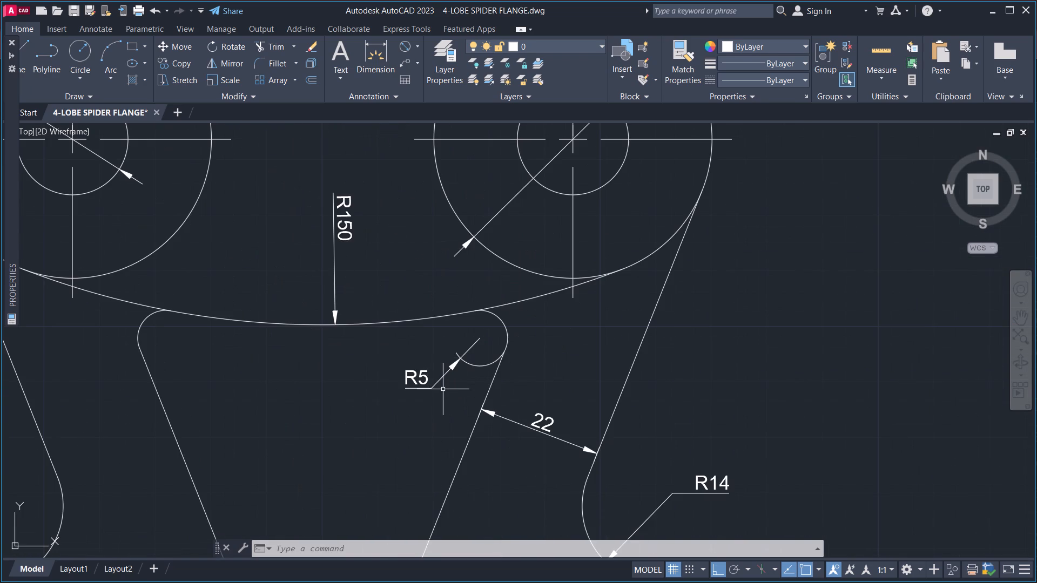
pyautogui.scroll(1, 441, 387)
pyautogui.moveTo(433, 395); pyautogui.dragTo(424, 391)
pyautogui.click(393, 374)
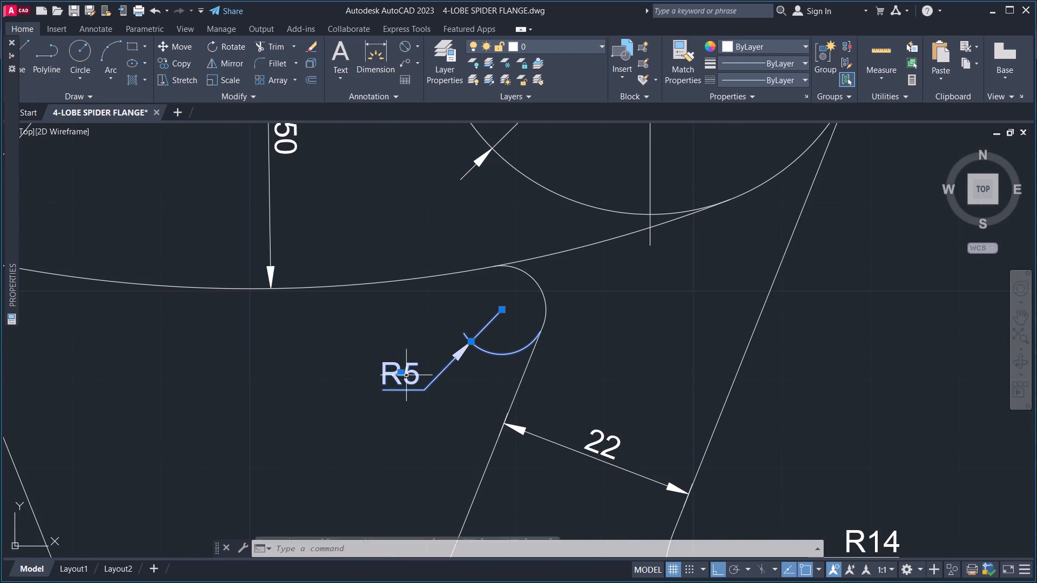
pyautogui.click(403, 374)
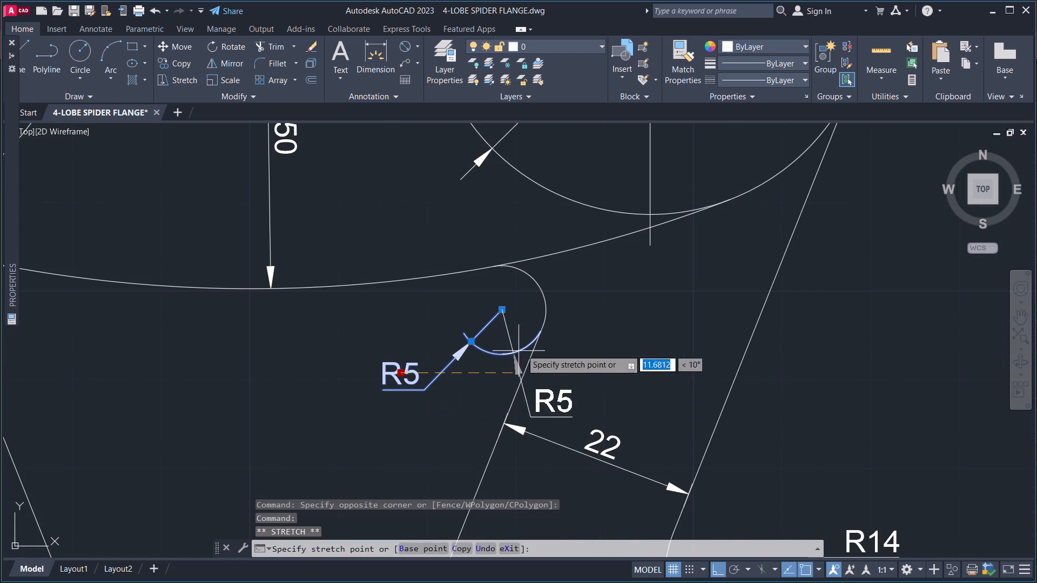
pyautogui.click(596, 266)
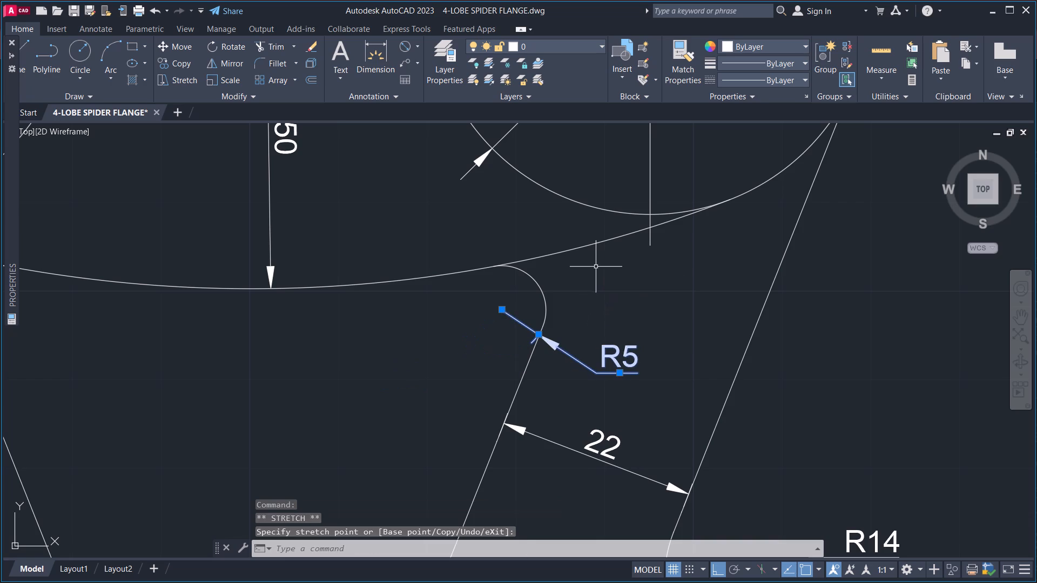
pyautogui.moveTo(564, 330); pyautogui.dragTo(511, 365, button='middle')
pyautogui.click(484, 368)
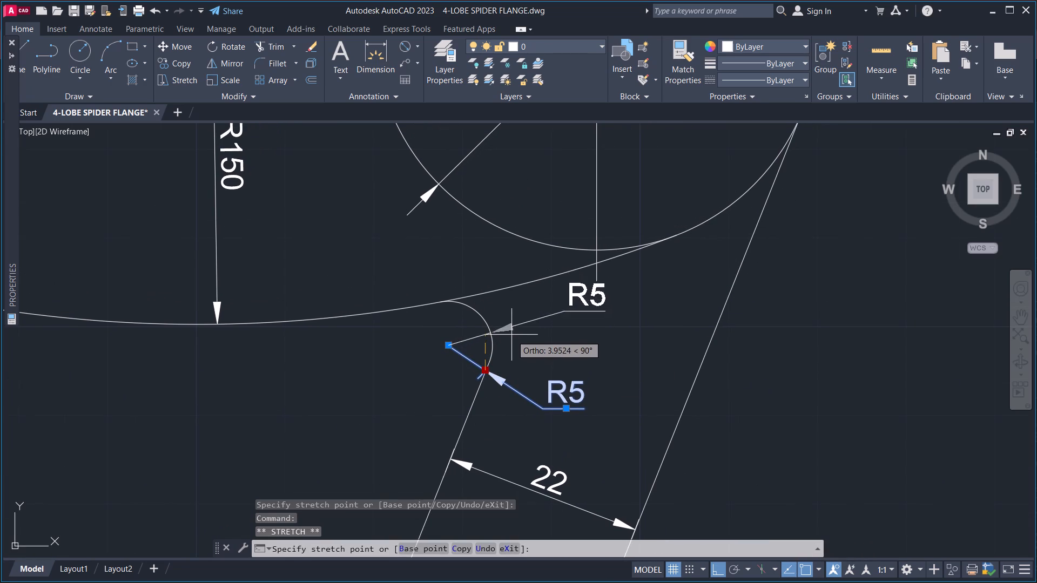
pyautogui.click(509, 339)
pyautogui.moveTo(547, 360); pyautogui.dragTo(507, 367, button='middle')
pyautogui.press('Escape')
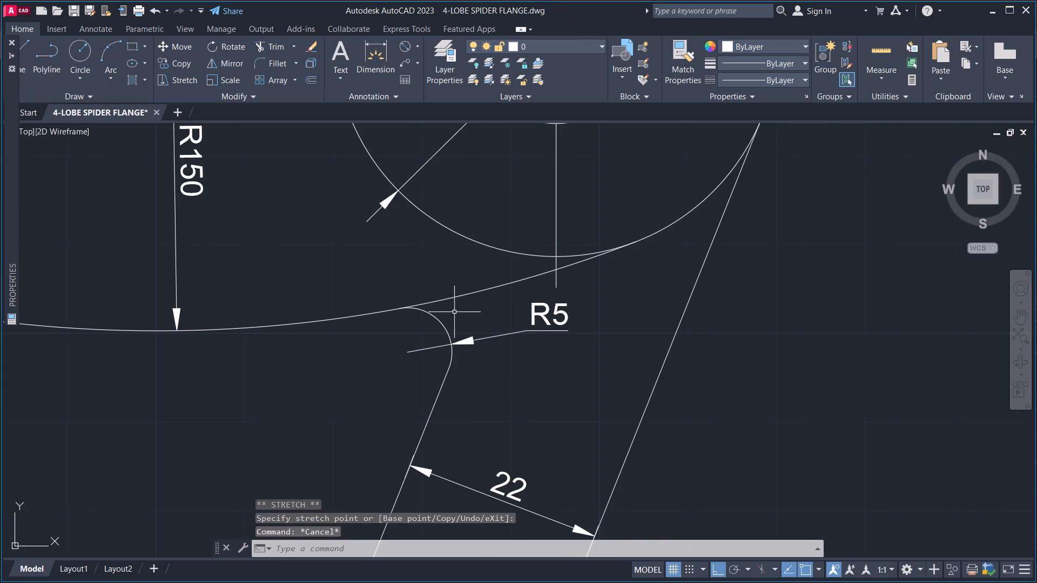
# Examine the bracket's base plate and tapered legs, checking the base widths, leg thickness and fillet radius dimensions.
pyautogui.scroll(-2, 462, 317)
pyautogui.moveTo(597, 322); pyautogui.dragTo(481, 290, button='middle')
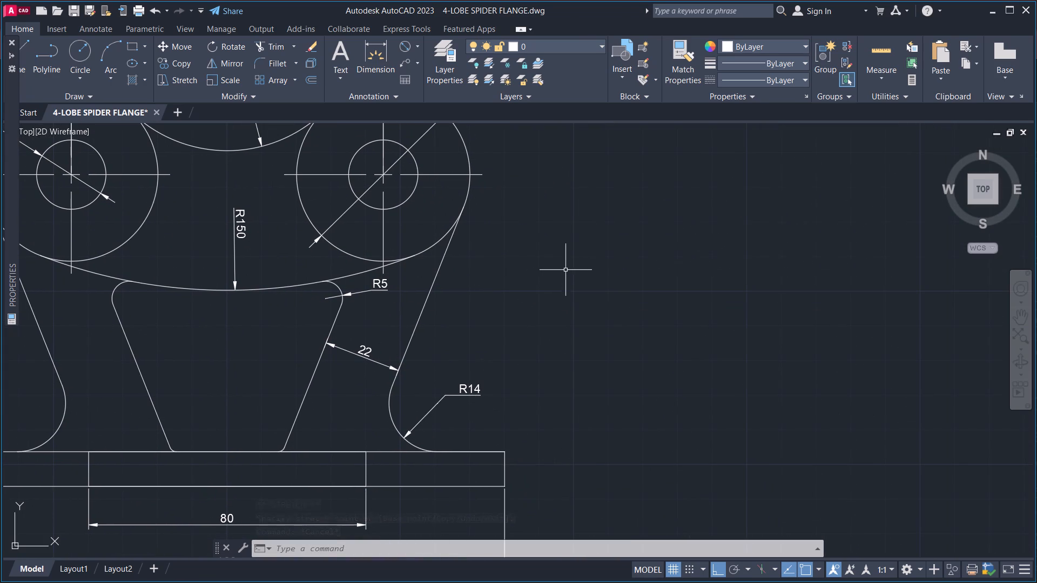
pyautogui.moveTo(592, 344); pyautogui.dragTo(529, 350, button='middle')
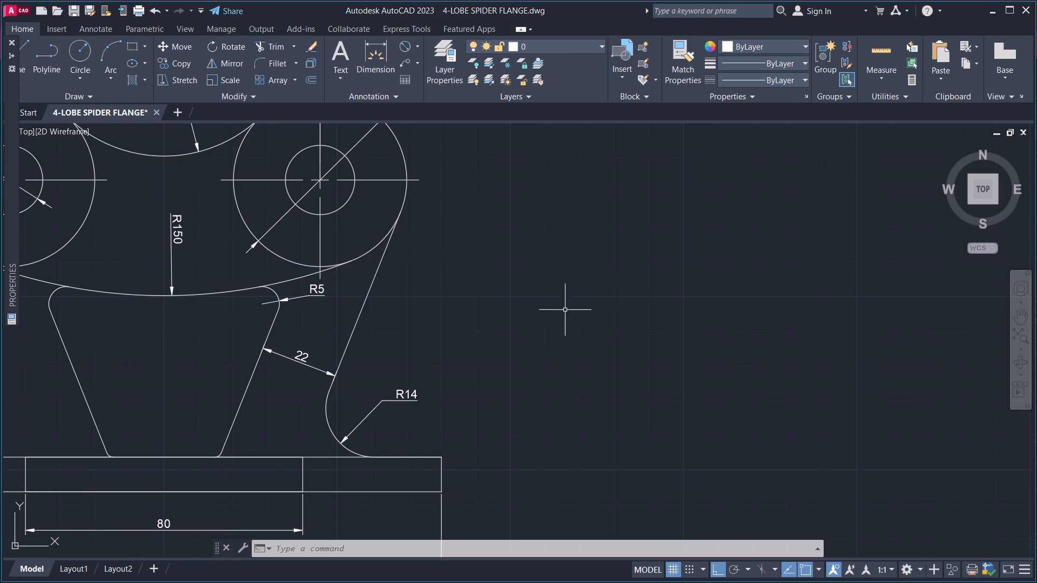
pyautogui.moveTo(508, 365); pyautogui.dragTo(518, 295, button='middle')
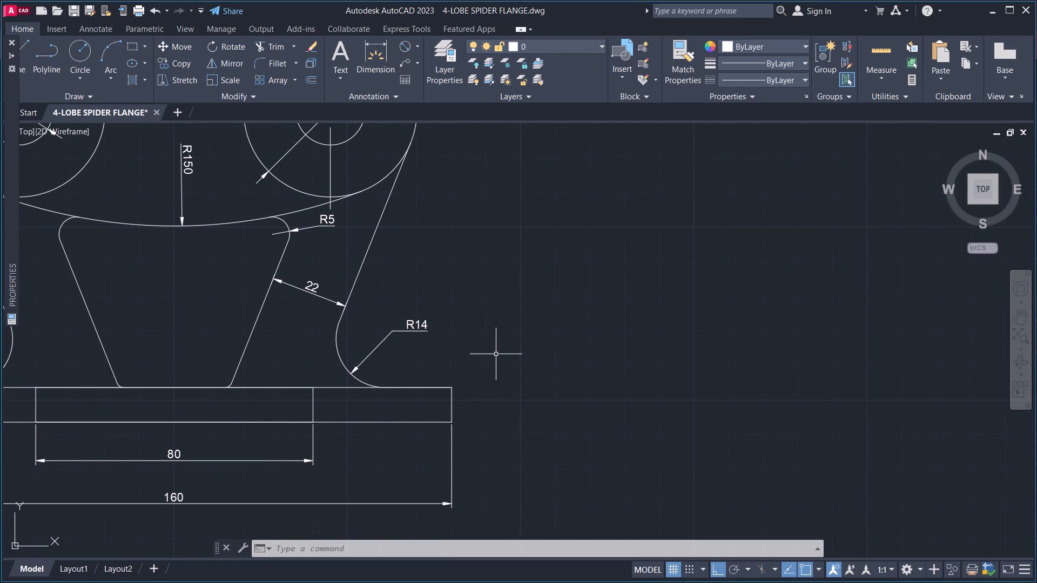
pyautogui.moveTo(500, 366); pyautogui.dragTo(542, 344, button='middle')
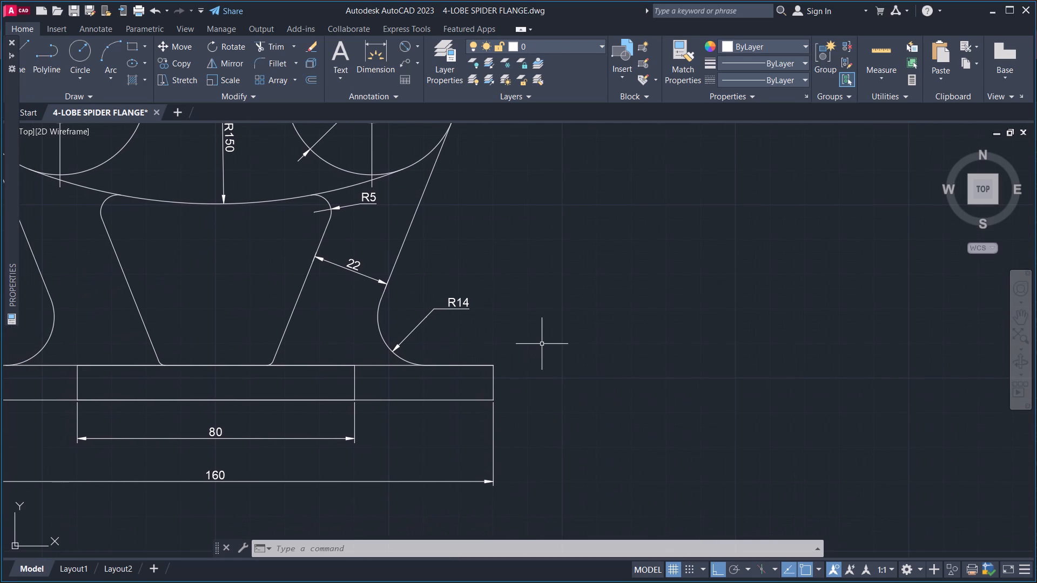
pyautogui.moveTo(601, 384); pyautogui.dragTo(596, 383, button='middle')
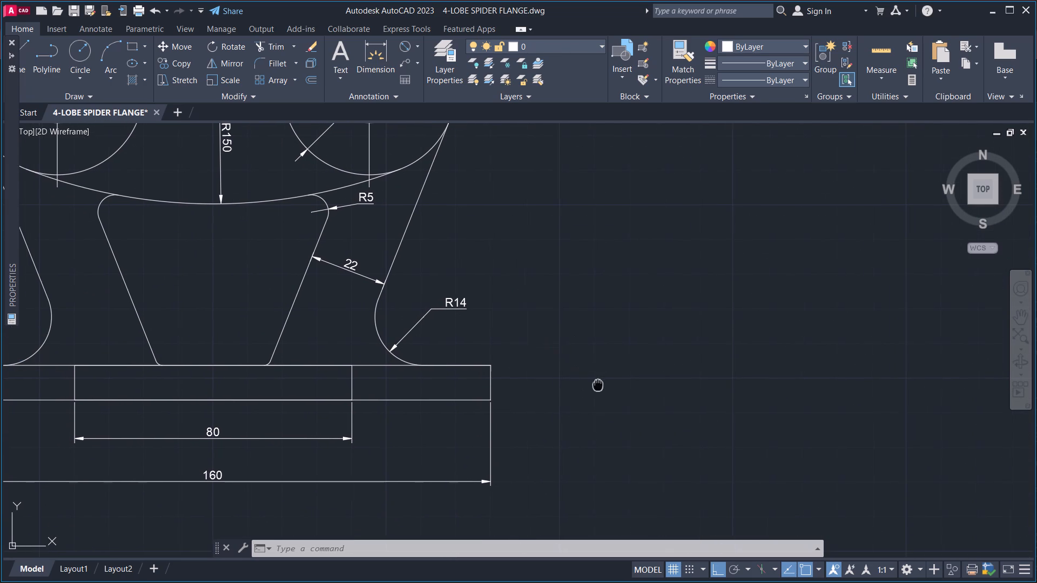
pyautogui.moveTo(596, 383); pyautogui.dragTo(541, 365, button='middle')
pyautogui.moveTo(541, 364); pyautogui.dragTo(644, 417, button='middle')
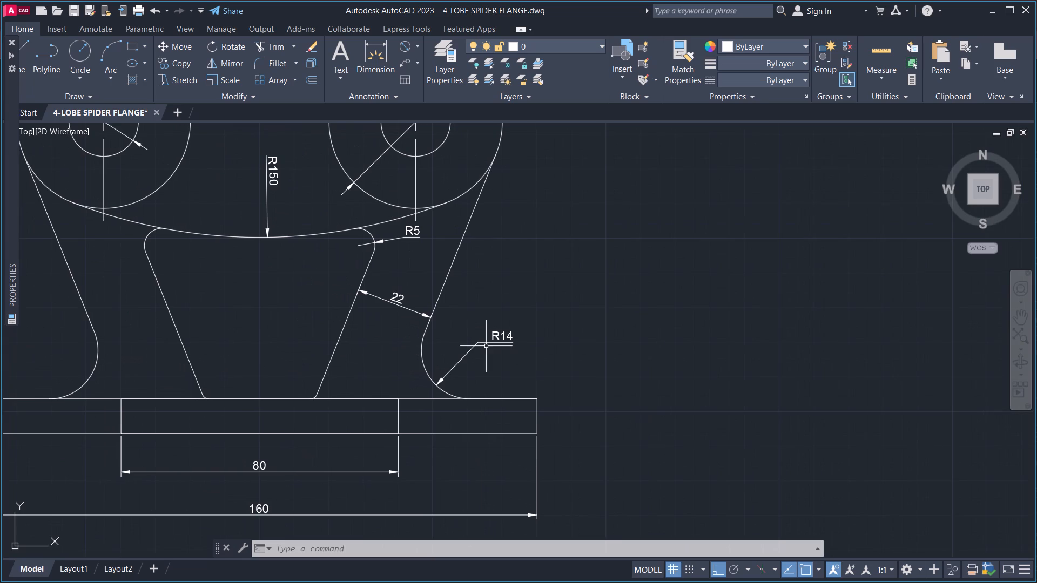
pyautogui.moveTo(530, 389); pyautogui.dragTo(616, 412, button='middle')
pyautogui.moveTo(489, 363); pyautogui.dragTo(529, 382, button='middle')
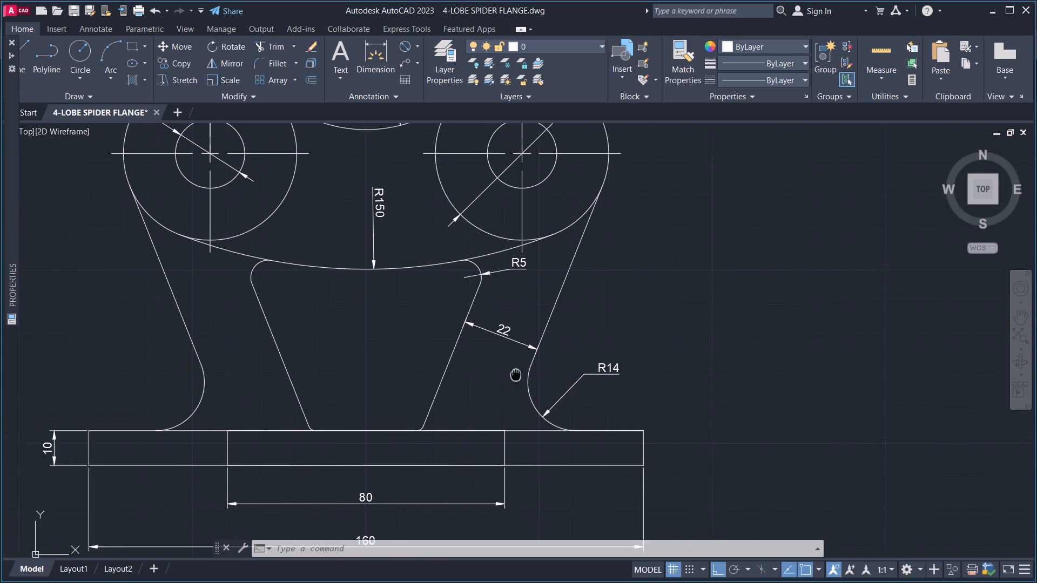
# Examine the bracket's lower and upper bosses and the arcs connecting them, checking their diameter and radius dimensions.
pyautogui.moveTo(529, 382); pyautogui.dragTo(588, 407, button='middle')
pyautogui.moveTo(497, 367); pyautogui.dragTo(475, 370, button='middle')
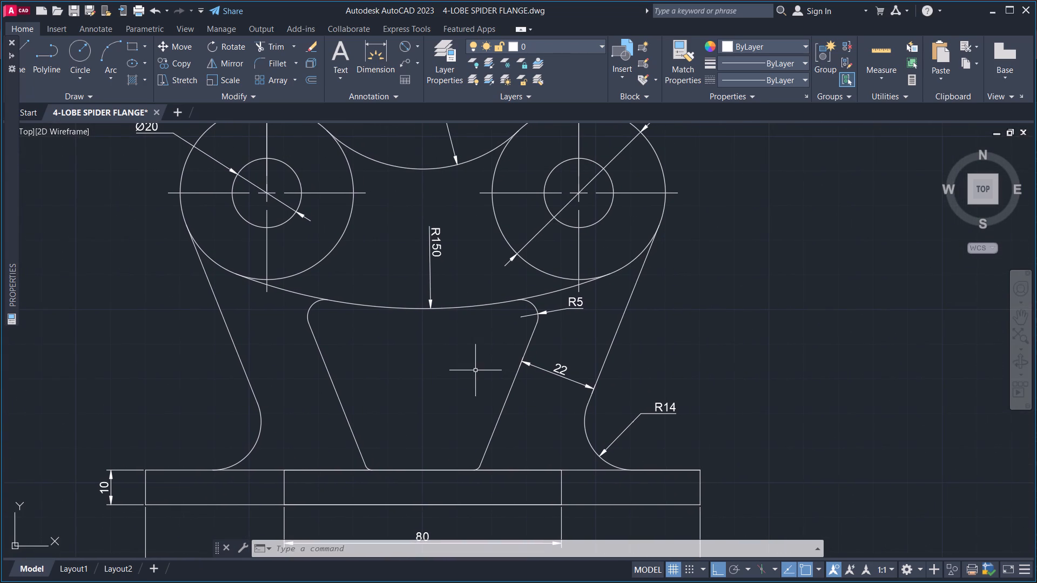
pyautogui.moveTo(537, 383); pyautogui.dragTo(605, 393, button='middle')
pyautogui.moveTo(638, 397); pyautogui.dragTo(555, 413, button='middle')
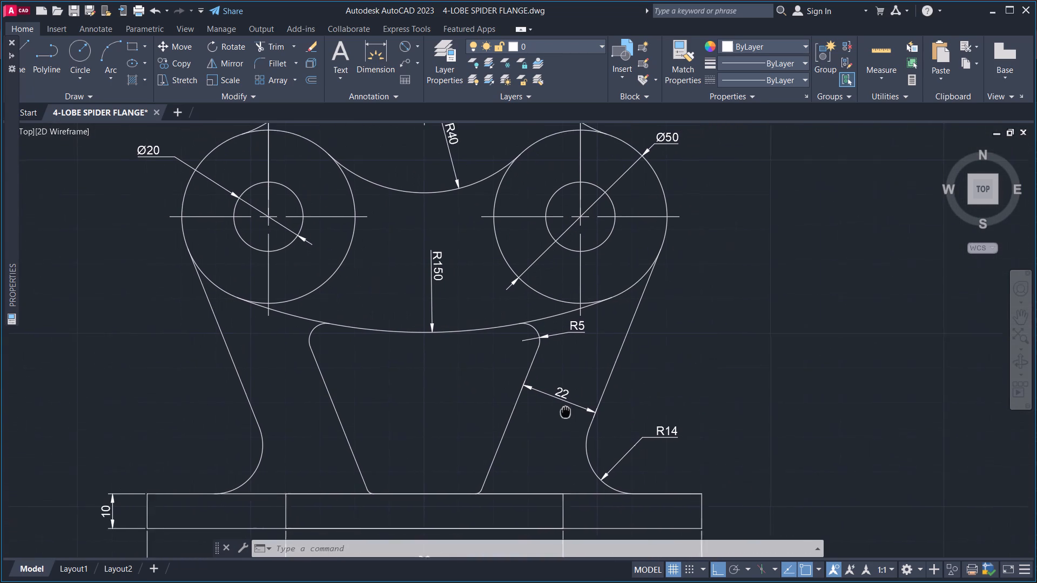
pyautogui.moveTo(555, 413); pyautogui.dragTo(540, 407, button='middle')
pyautogui.moveTo(534, 364); pyautogui.dragTo(562, 419, button='middle')
pyautogui.moveTo(459, 363); pyautogui.dragTo(478, 395, button='middle')
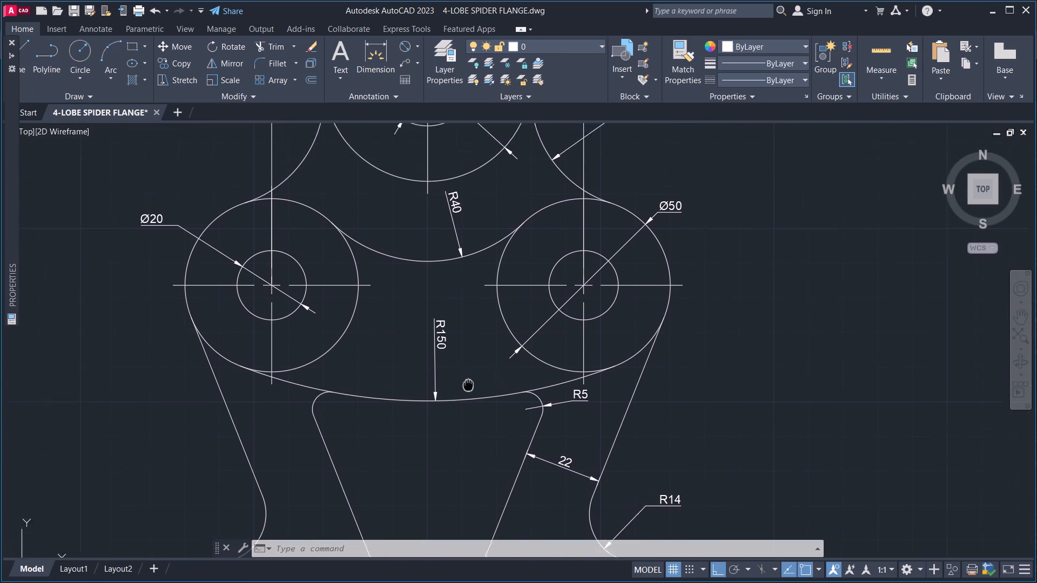
pyautogui.moveTo(478, 395); pyautogui.dragTo(490, 417, button='middle')
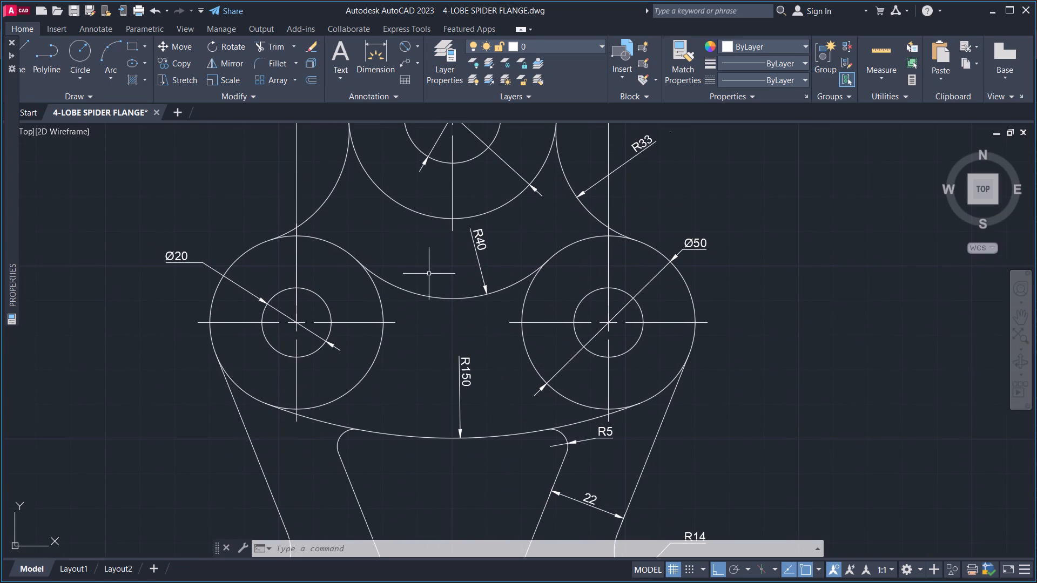
pyautogui.moveTo(370, 339); pyautogui.dragTo(354, 395, button='middle')
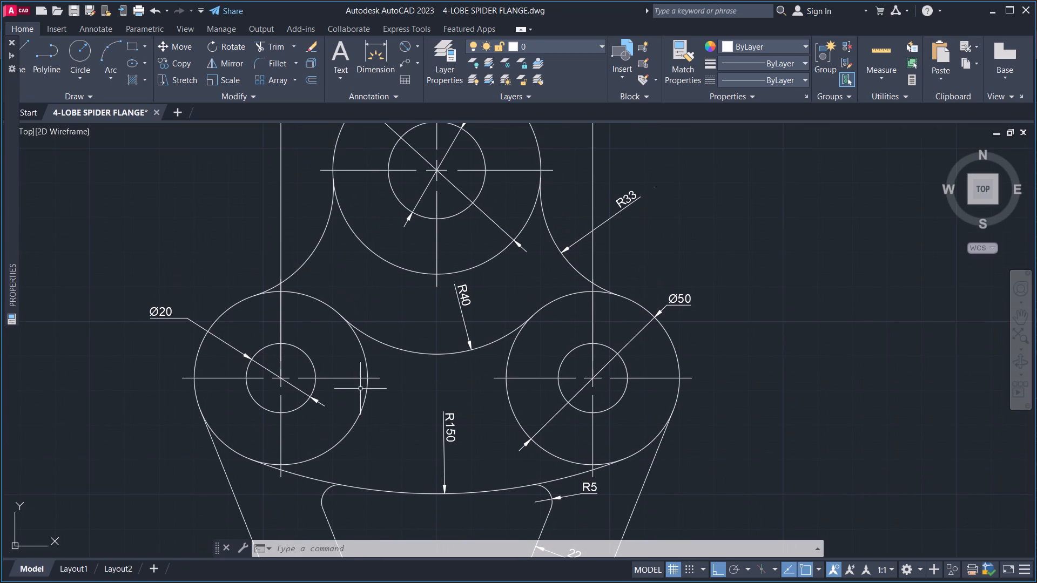
# Examine the three-boss bracket's upper boss and connecting arcs, checking the diameter, radius and boss-spacing dimensions.
pyautogui.moveTo(379, 397); pyautogui.dragTo(360, 436, button='middle')
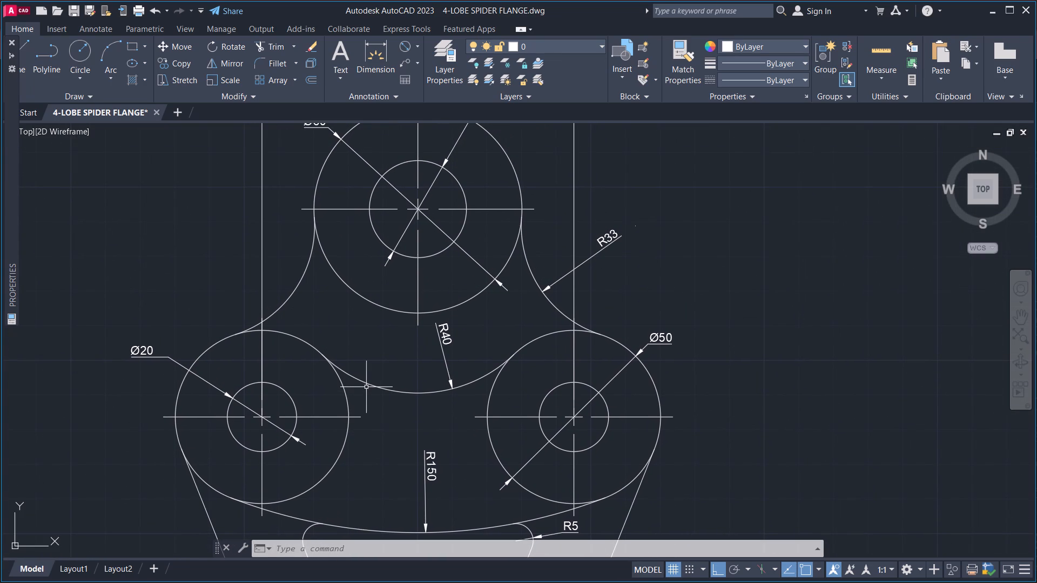
pyautogui.moveTo(366, 387); pyautogui.dragTo(355, 435, button='middle')
pyautogui.moveTo(376, 411); pyautogui.dragTo(344, 466, button='middle')
pyautogui.moveTo(368, 438); pyautogui.dragTo(459, 474, button='middle')
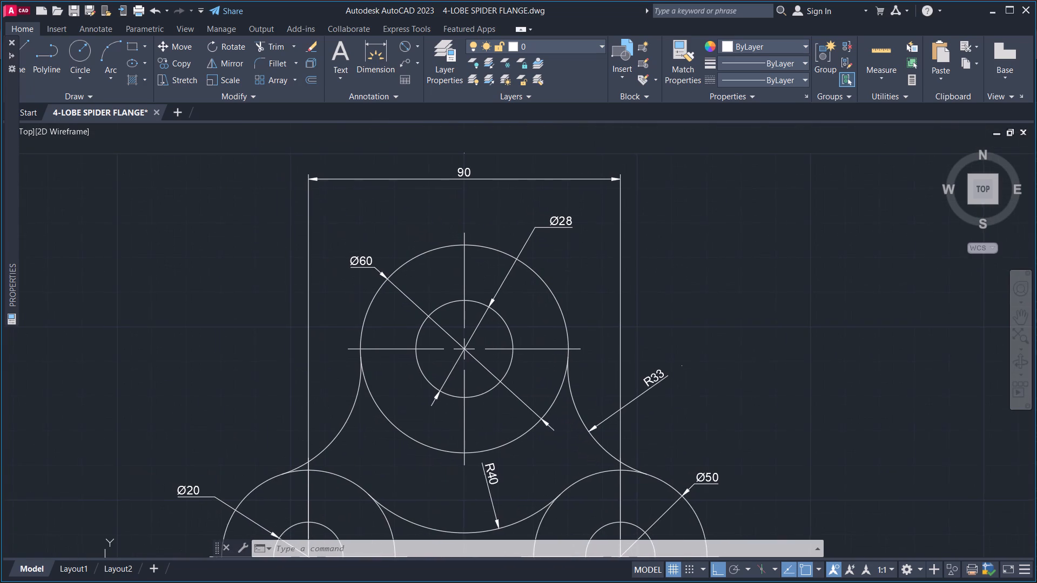
pyautogui.moveTo(449, 456); pyautogui.dragTo(449, 485, button='middle')
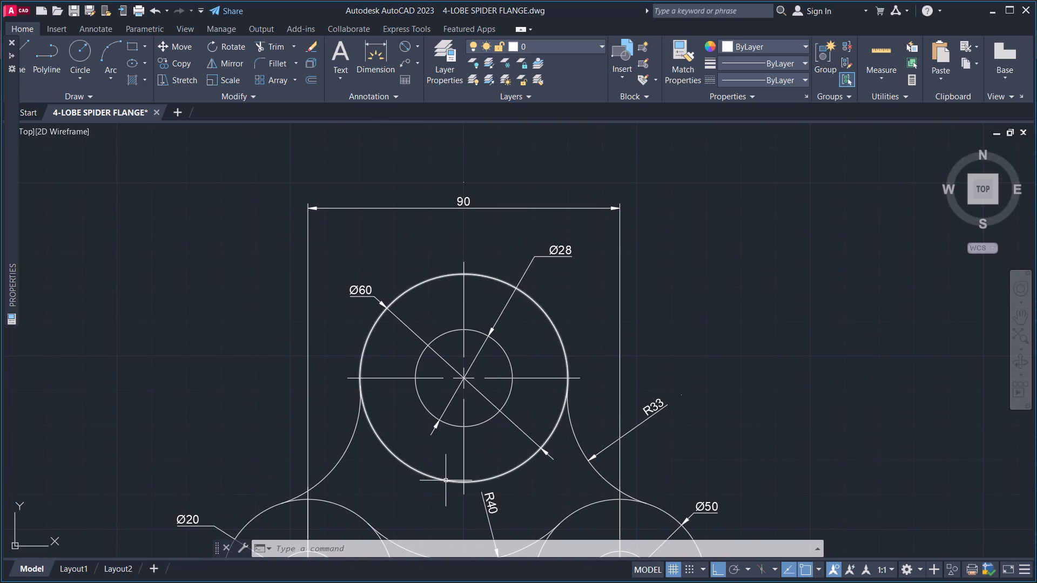
pyautogui.moveTo(526, 473); pyautogui.dragTo(583, 377, button='middle')
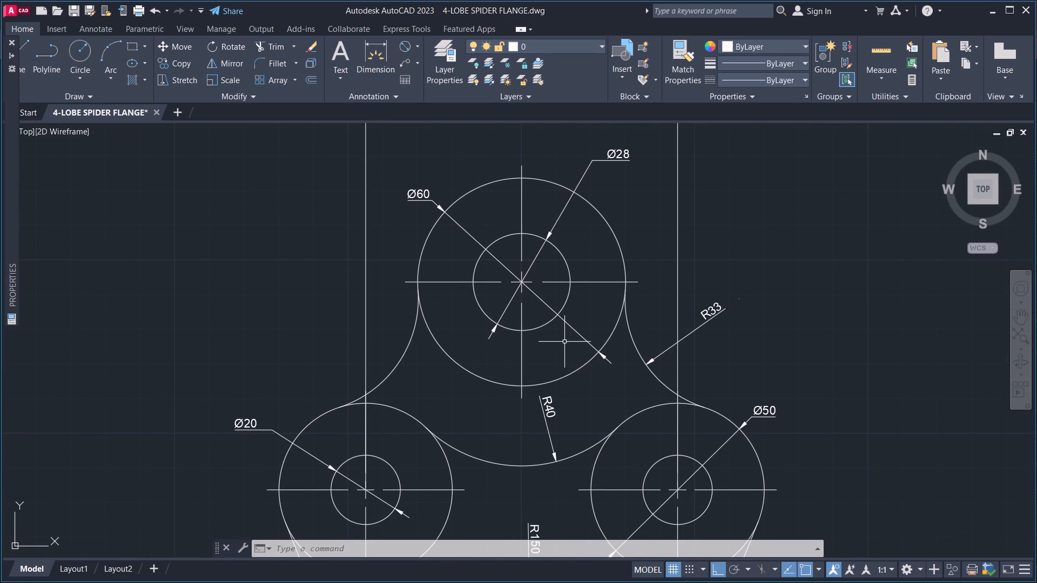
pyautogui.moveTo(567, 340); pyautogui.dragTo(497, 264, button='middle')
pyautogui.moveTo(531, 380); pyautogui.dragTo(526, 349, button='middle')
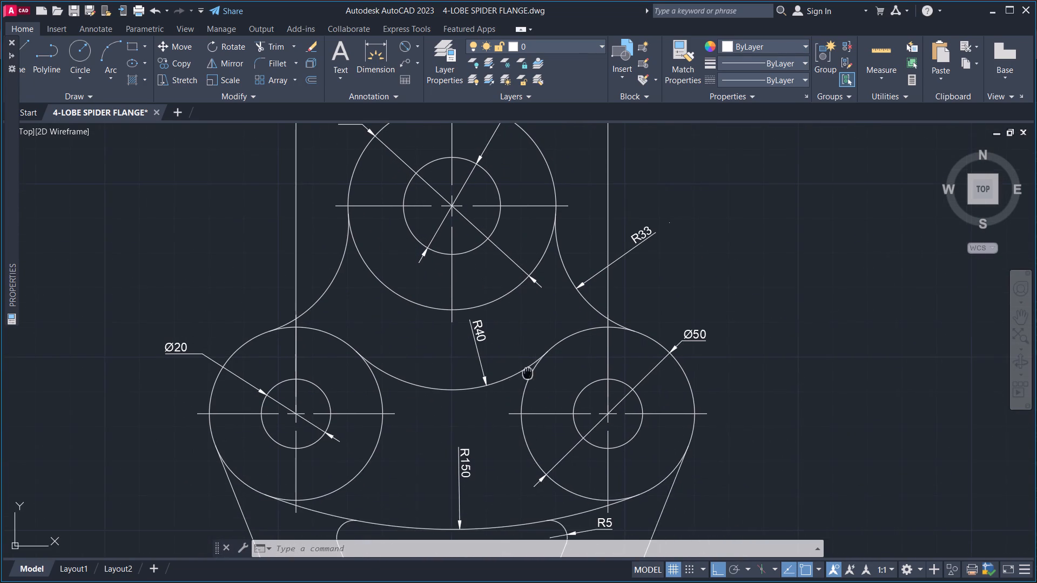
pyautogui.moveTo(526, 349); pyautogui.dragTo(513, 306, button='middle')
pyautogui.moveTo(538, 385); pyautogui.dragTo(462, 450, button='middle')
pyautogui.moveTo(466, 404); pyautogui.dragTo(473, 412, button='middle')
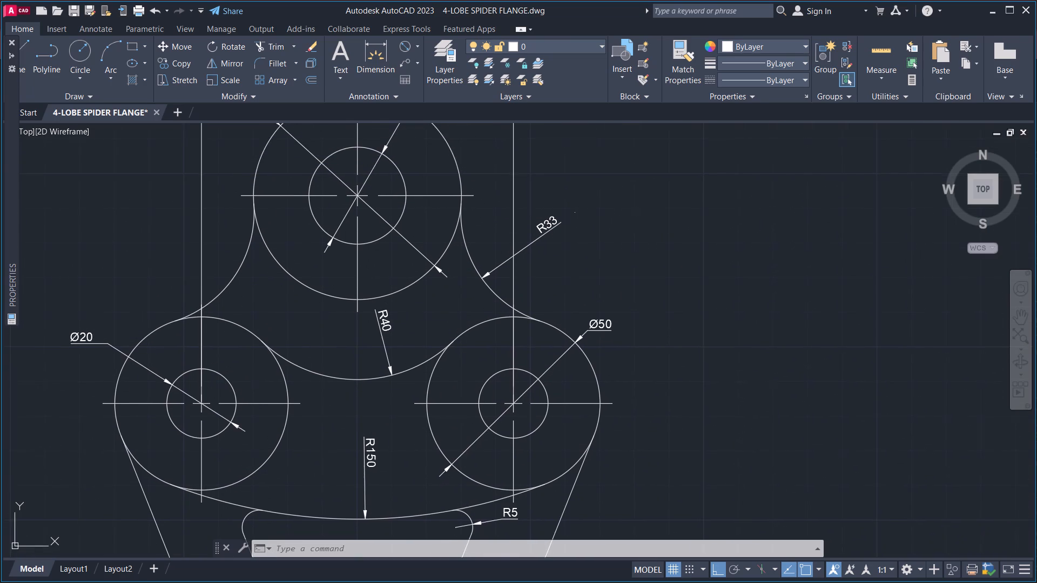
pyautogui.moveTo(473, 412); pyautogui.dragTo(592, 509, button='middle')
pyautogui.moveTo(513, 476); pyautogui.dragTo(640, 544, button='middle')
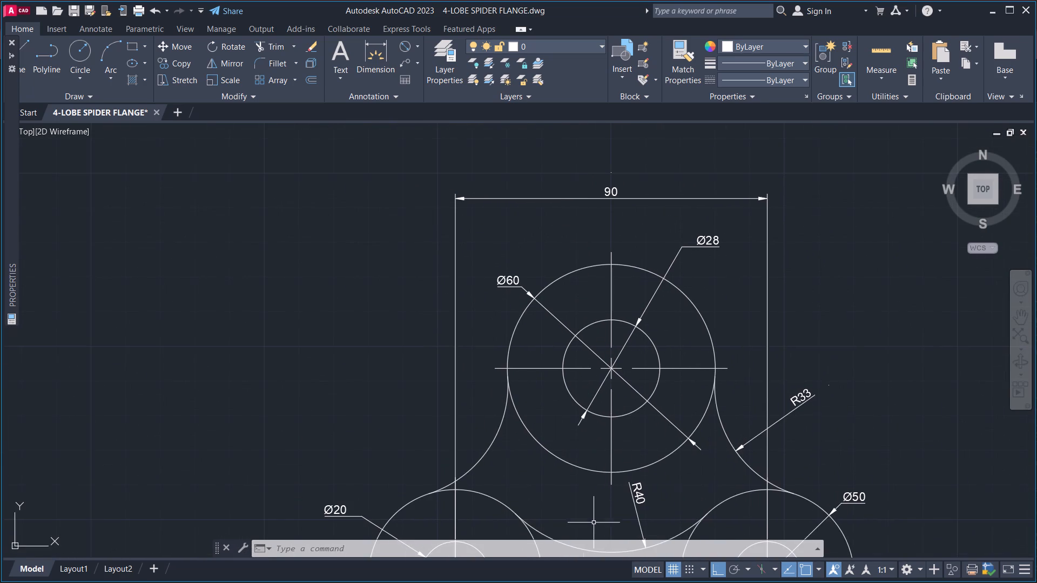
pyautogui.moveTo(578, 536); pyautogui.dragTo(518, 577, button='middle')
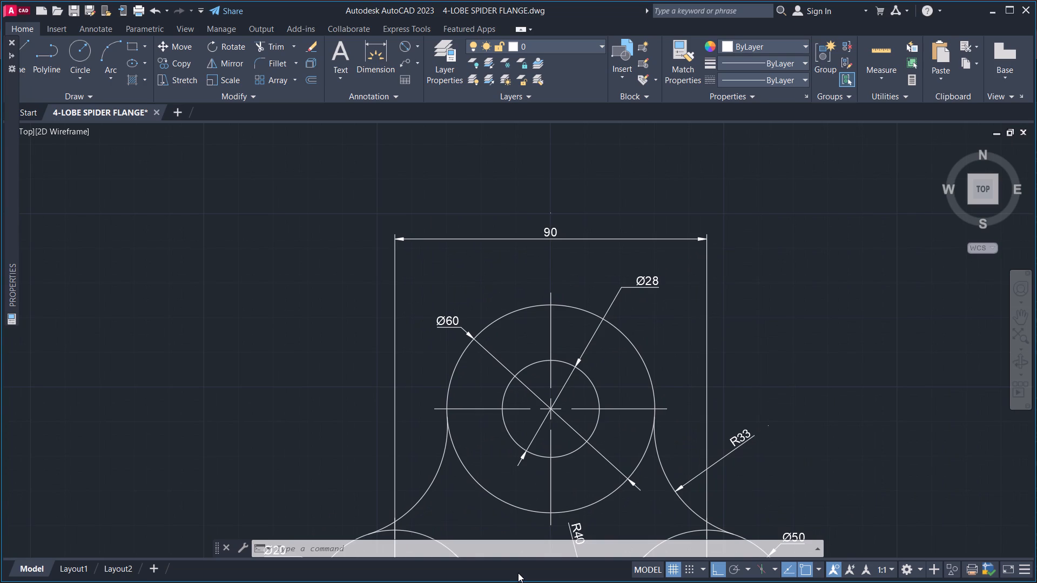
pyautogui.moveTo(343, 287); pyautogui.dragTo(338, 286, button='middle')
pyautogui.moveTo(338, 286); pyautogui.dragTo(233, 205, button='middle')
# Examine the whole three-boss bracket from its upper boss down to the base plate, checking the leg, fillet and base dimensions.
pyautogui.scroll(-1, 248, 245)
pyautogui.moveTo(313, 314); pyautogui.dragTo(311, 243, button='middle')
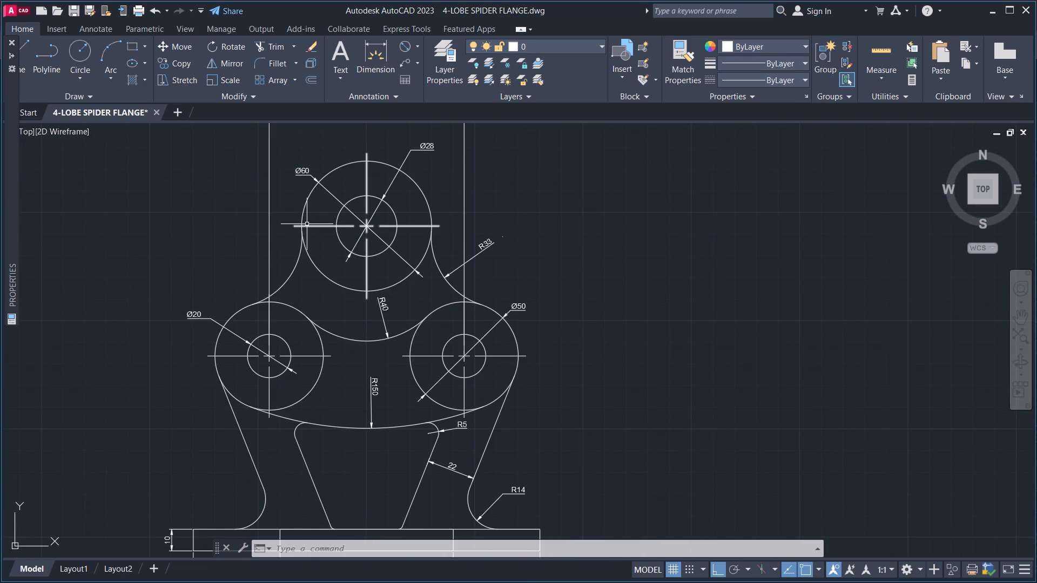
pyautogui.moveTo(331, 367); pyautogui.dragTo(337, 320, button='middle')
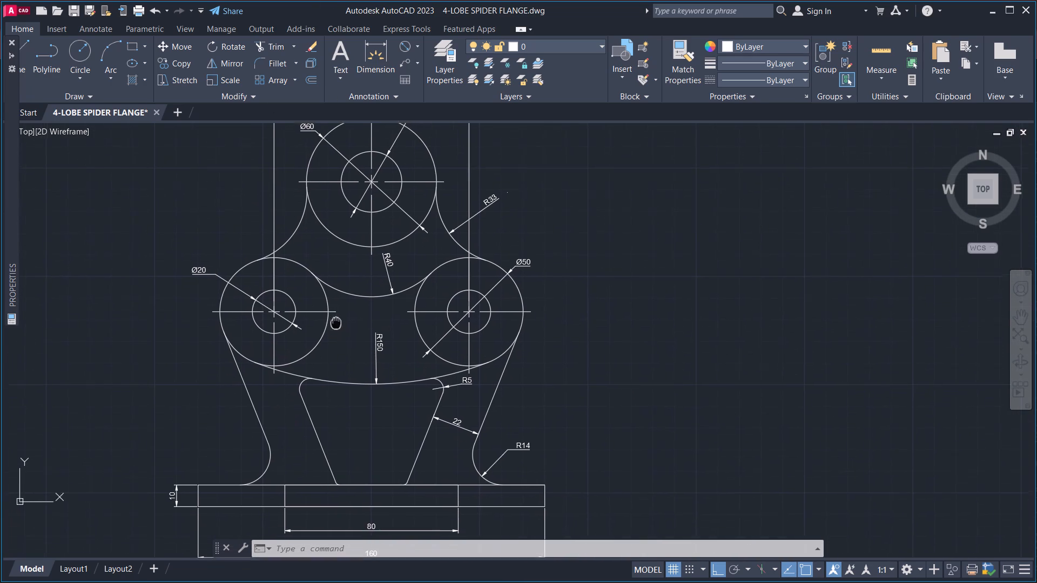
pyautogui.moveTo(337, 320); pyautogui.dragTo(339, 318, button='middle')
pyautogui.moveTo(419, 435); pyautogui.dragTo(426, 367, button='middle')
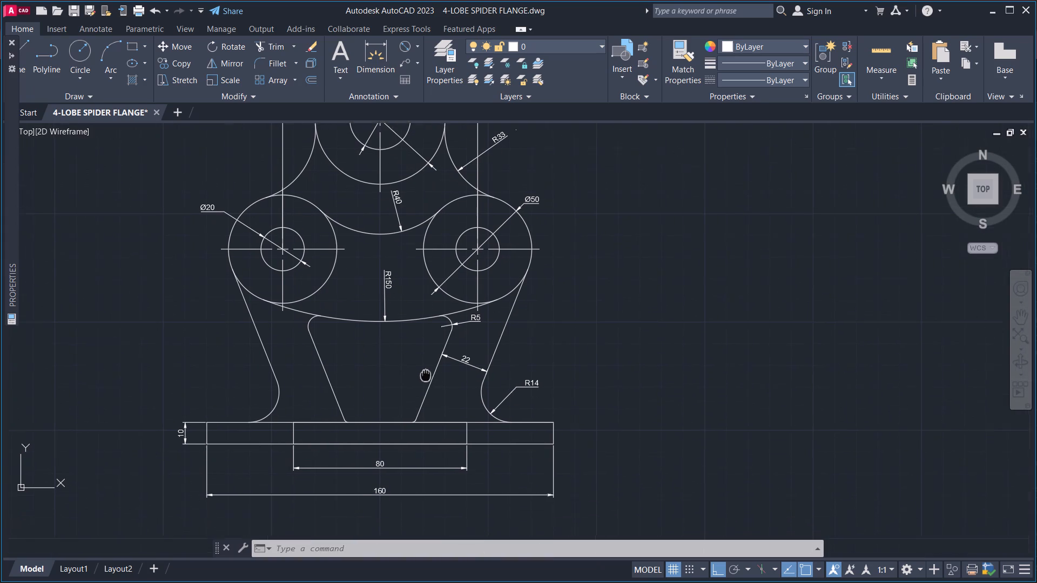
pyautogui.moveTo(426, 367); pyautogui.dragTo(428, 349, button='middle')
pyautogui.moveTo(409, 404); pyautogui.dragTo(414, 349, button='middle')
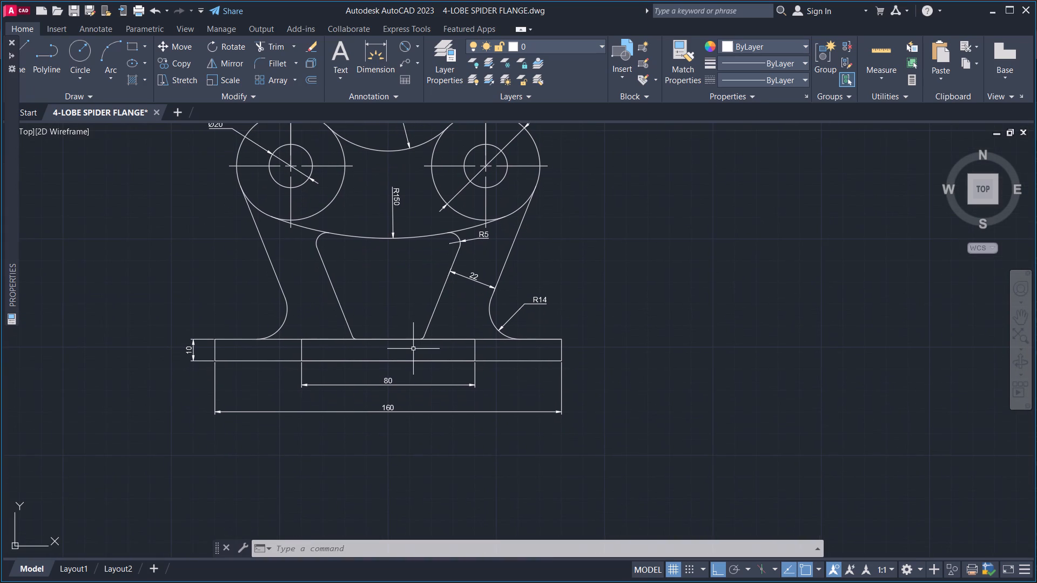
pyautogui.moveTo(463, 456); pyautogui.dragTo(452, 399, button='middle')
pyautogui.moveTo(496, 474); pyautogui.dragTo(500, 429, button='middle')
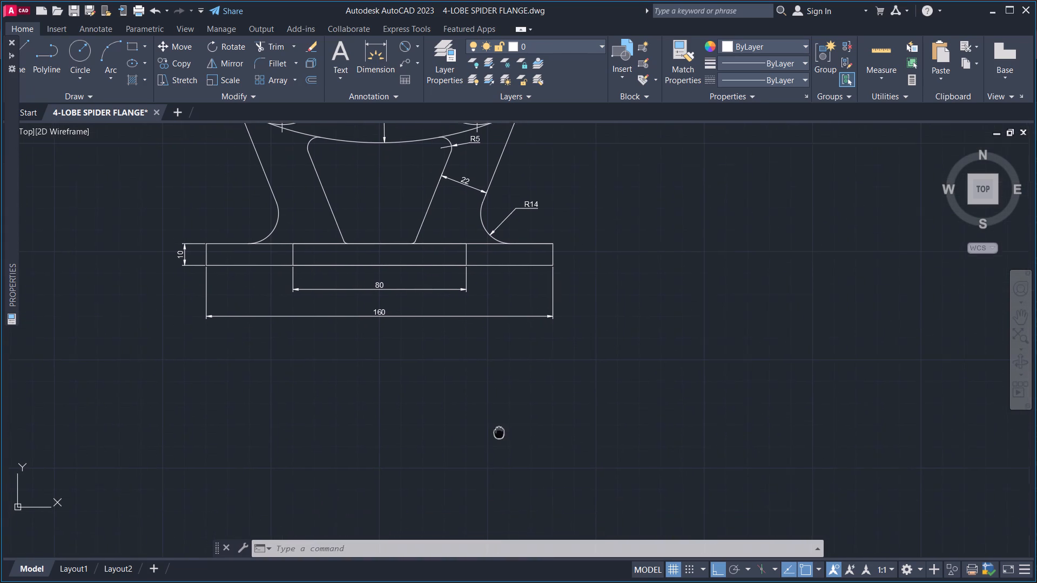
pyautogui.moveTo(500, 429); pyautogui.dragTo(500, 421, button='middle')
pyautogui.moveTo(453, 467); pyautogui.dragTo(537, 487, button='middle')
pyautogui.moveTo(500, 500); pyautogui.dragTo(546, 504, button='middle')
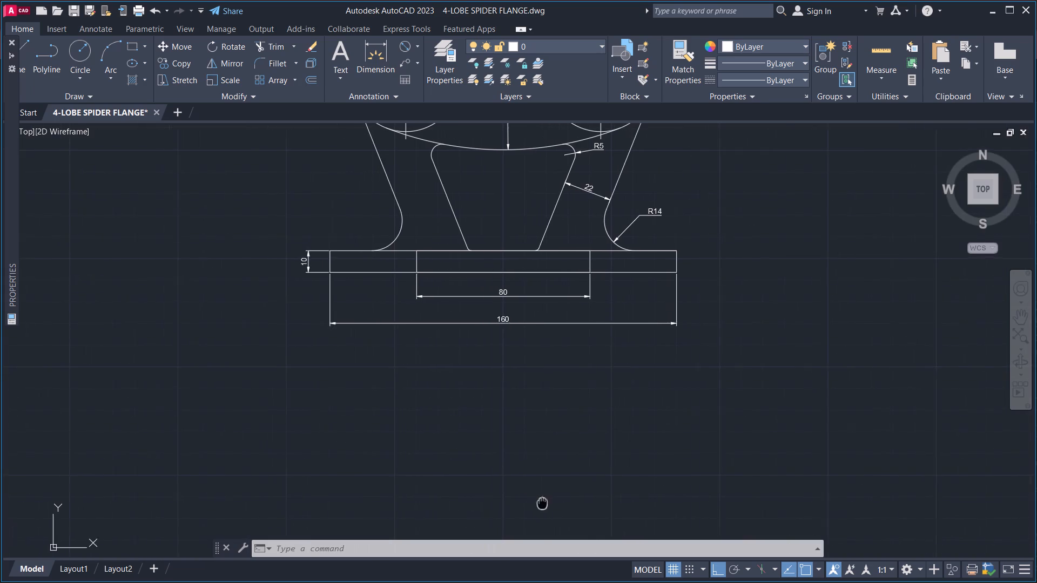
pyautogui.moveTo(546, 504); pyautogui.dragTo(562, 512, button='middle')
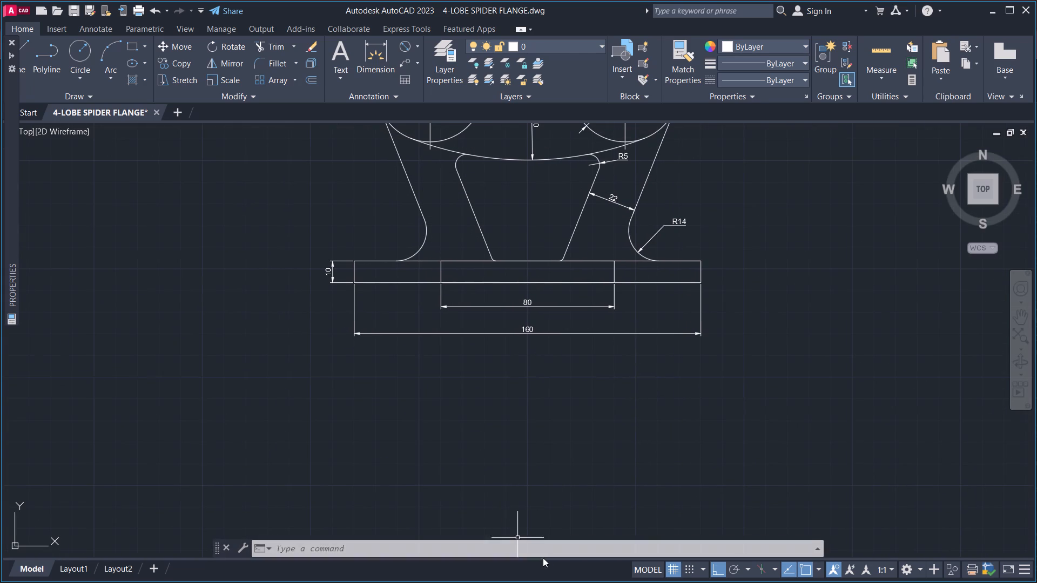
pyautogui.moveTo(526, 536); pyautogui.dragTo(452, 489, button='middle')
pyautogui.moveTo(461, 543); pyautogui.dragTo(373, 545, button='middle')
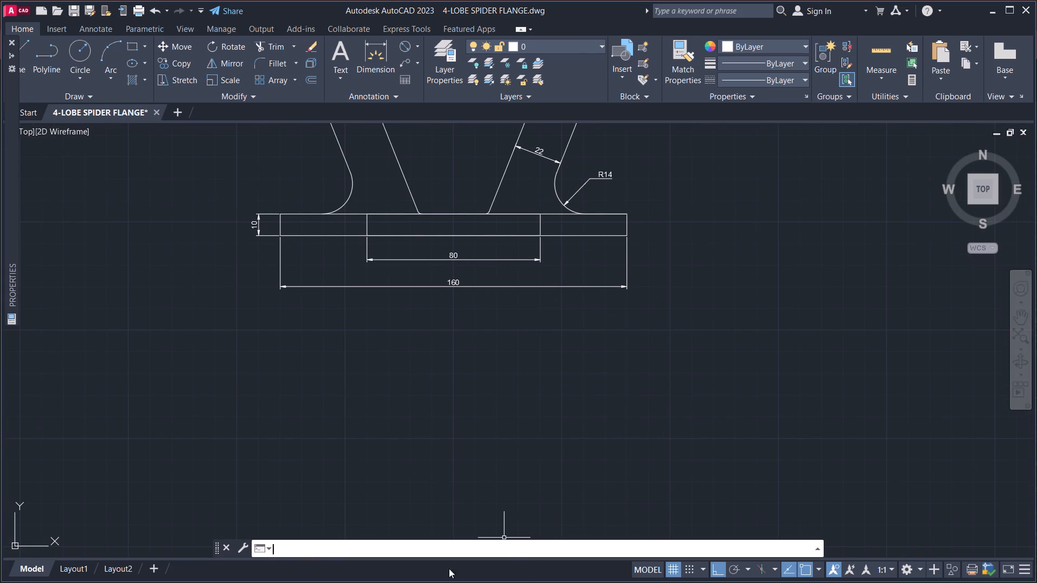
pyautogui.moveTo(472, 430); pyautogui.dragTo(442, 547, button='middle')
pyautogui.moveTo(428, 476); pyautogui.dragTo(468, 512, button='middle')
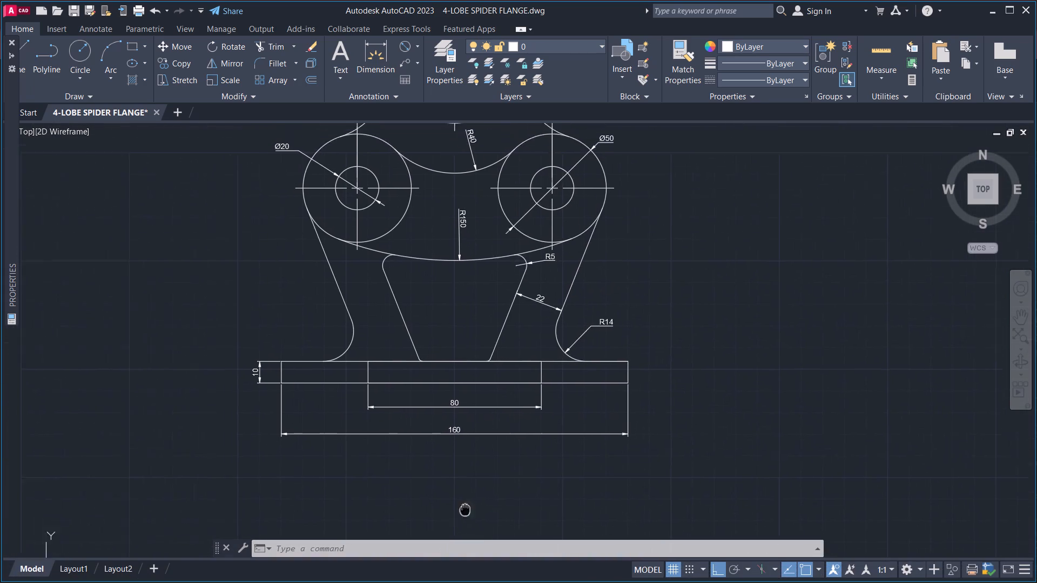
pyautogui.moveTo(468, 512); pyautogui.dragTo(504, 541, button='middle')
pyautogui.moveTo(746, 467); pyautogui.dragTo(691, 496, button='middle')
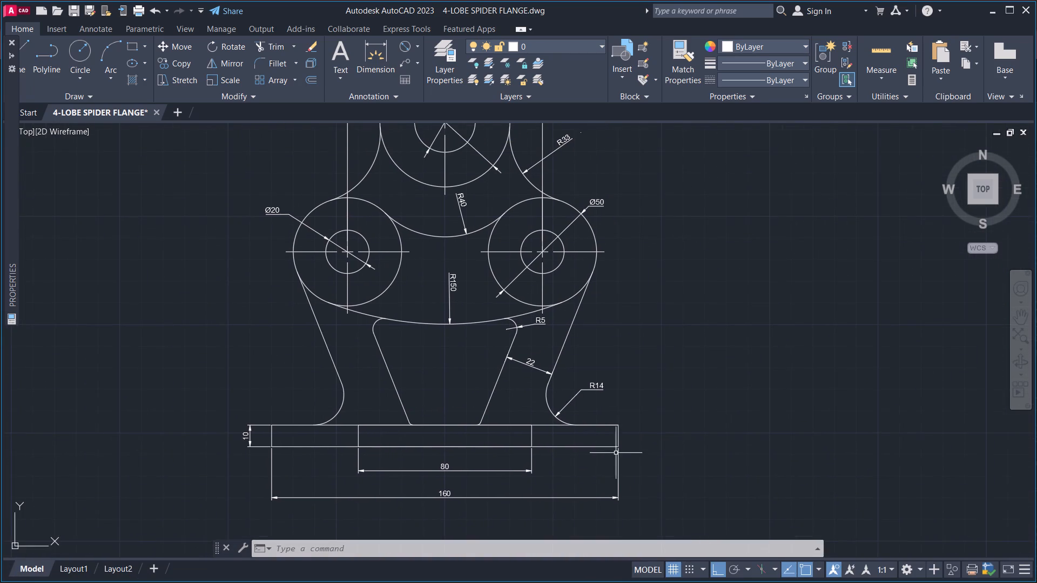
pyautogui.moveTo(358, 348); pyautogui.dragTo(386, 444, button='middle')
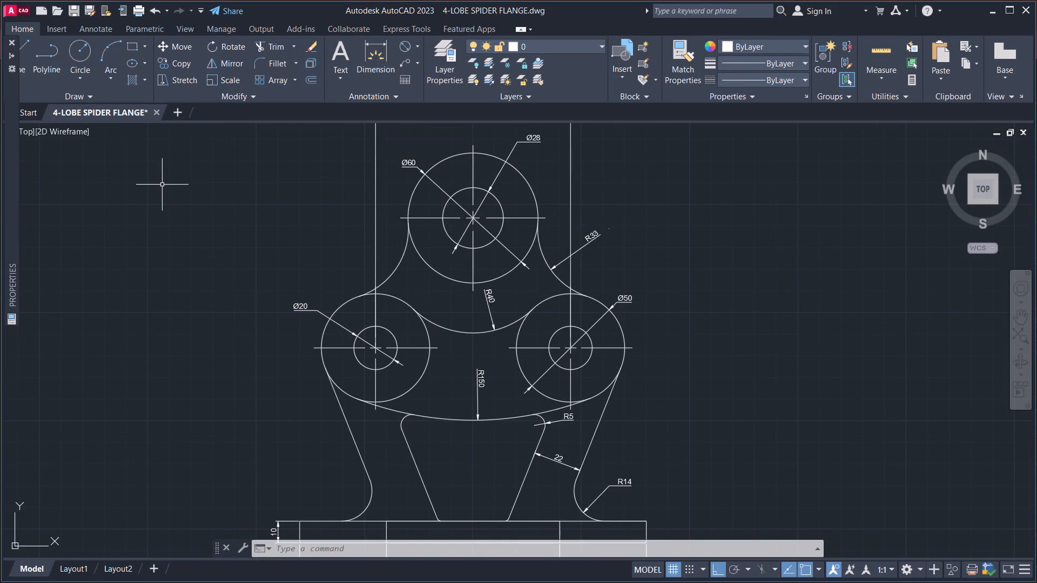
# Draw a circle with a radius of about 245 in the empty area above the long horizontal line, over the bracket and lever drawings.
pyautogui.moveTo(219, 231); pyautogui.dragTo(470, 359, button='middle')
pyautogui.scroll(-3, 312, 271)
pyautogui.moveTo(281, 277); pyautogui.dragTo(476, 362, button='middle')
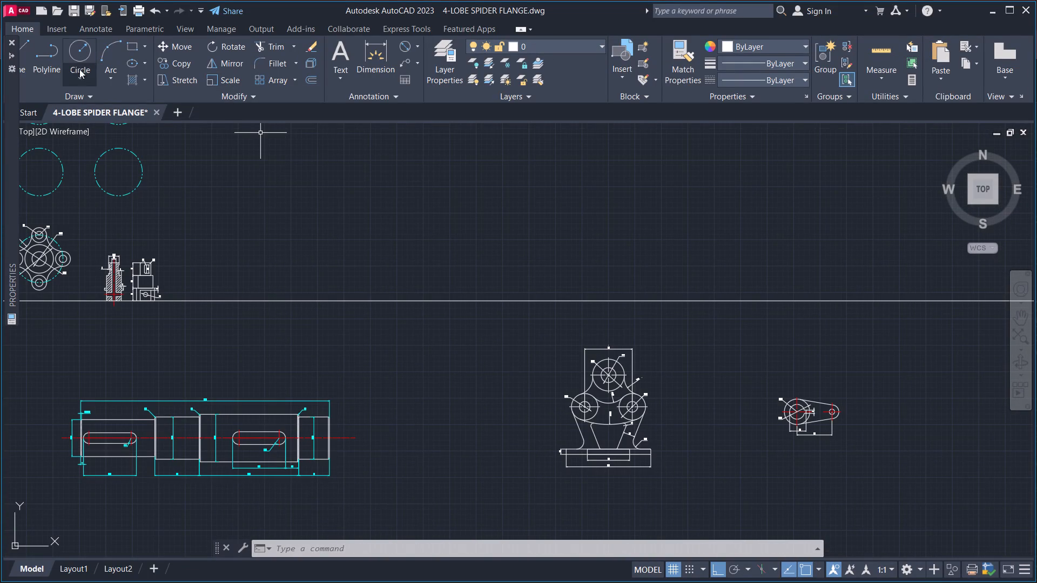
pyautogui.click(77, 51)
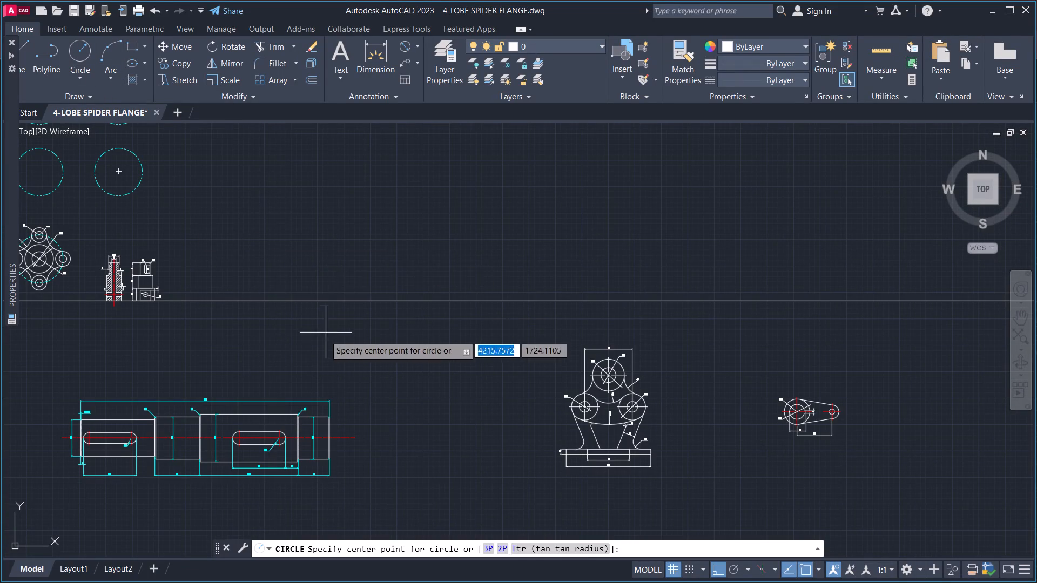
pyautogui.scroll(-1, 371, 385)
pyautogui.moveTo(390, 377); pyautogui.dragTo(274, 374, button='middle')
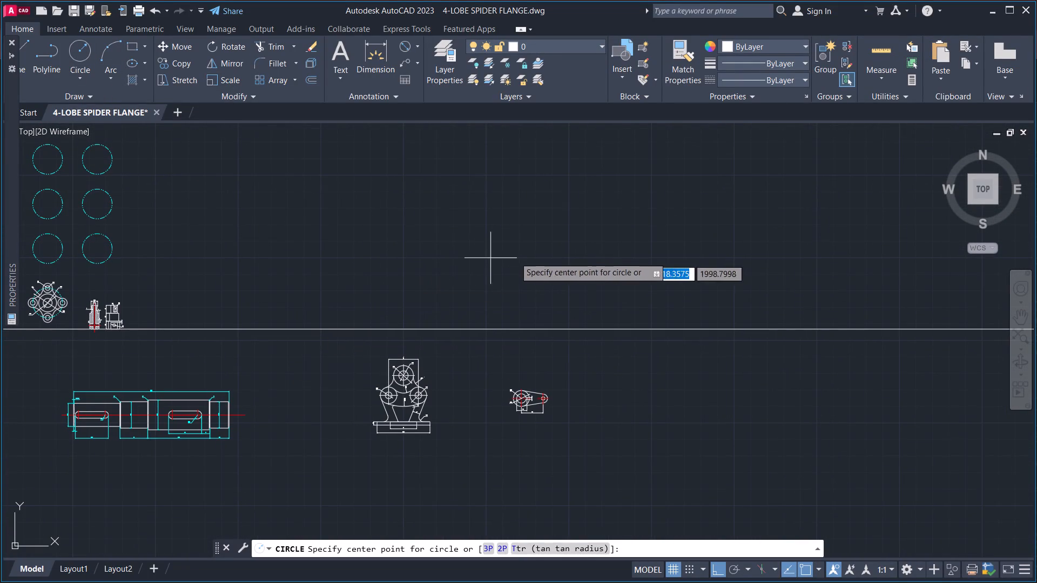
pyautogui.click(548, 247)
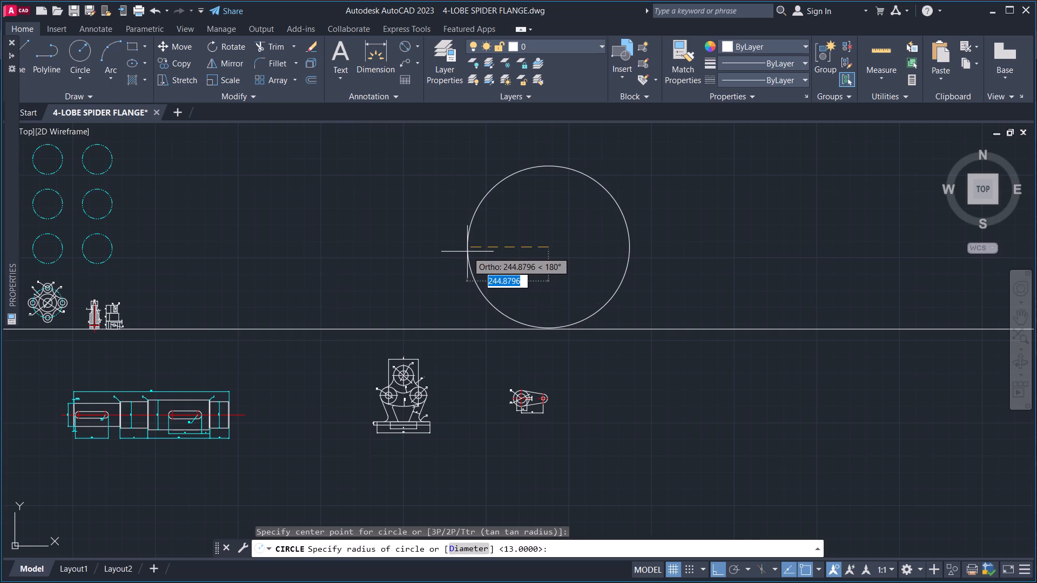
pyautogui.click(467, 252)
# Stretch the large circle's bottom quadrant point down onto the long horizontal line, then clear the selection.
pyautogui.scroll(1, 509, 276)
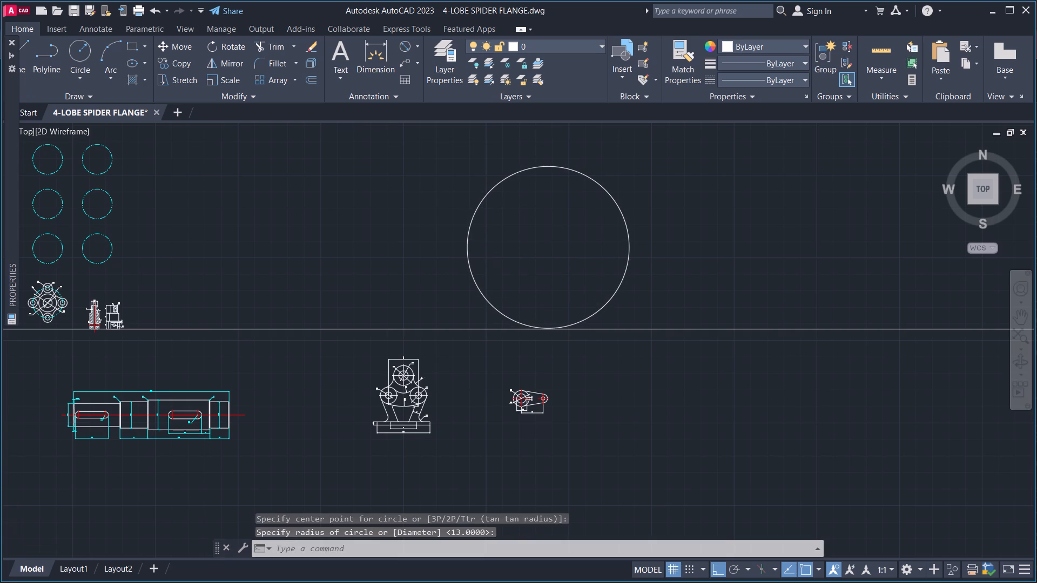
pyautogui.moveTo(489, 276); pyautogui.dragTo(409, 247, button='middle')
pyautogui.click(395, 276)
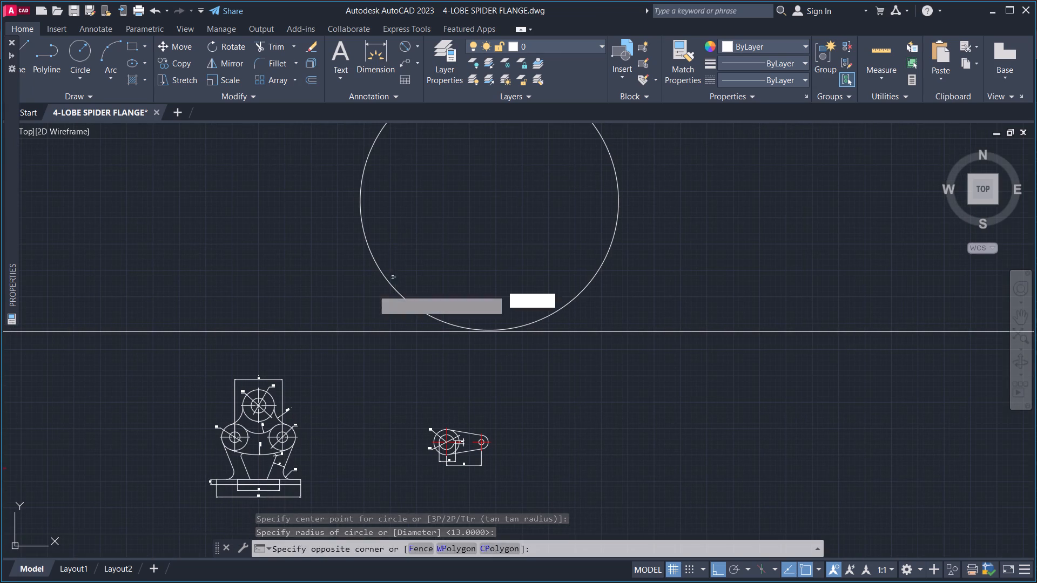
pyautogui.click(373, 291)
pyautogui.scroll(3, 493, 331)
pyautogui.click(469, 325)
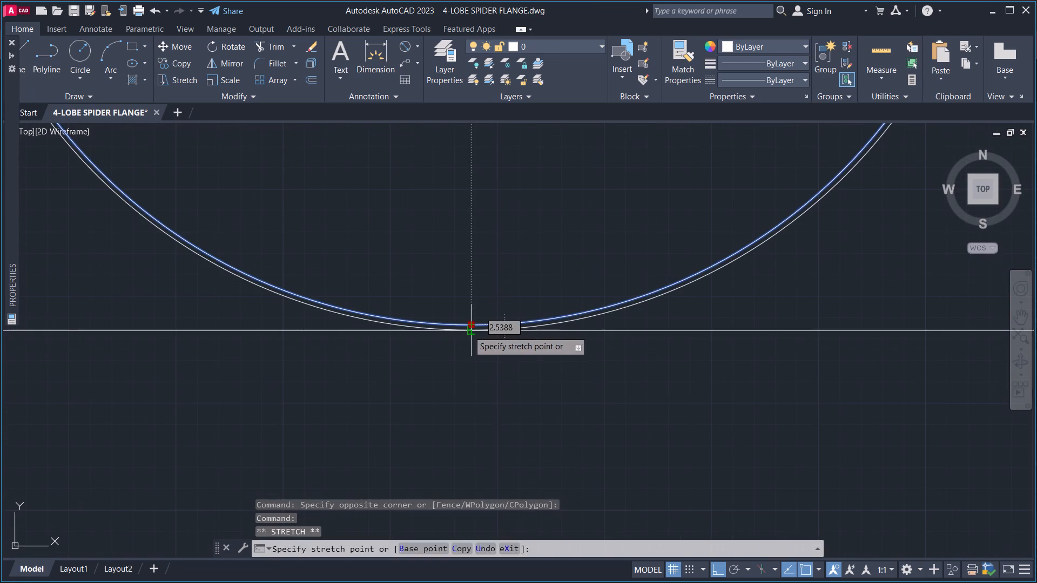
pyautogui.click(468, 331)
pyautogui.scroll(-2, 401, 274)
pyautogui.moveTo(418, 258); pyautogui.dragTo(424, 391, button='middle')
pyautogui.moveTo(429, 382); pyautogui.dragTo(401, 460, button='middle')
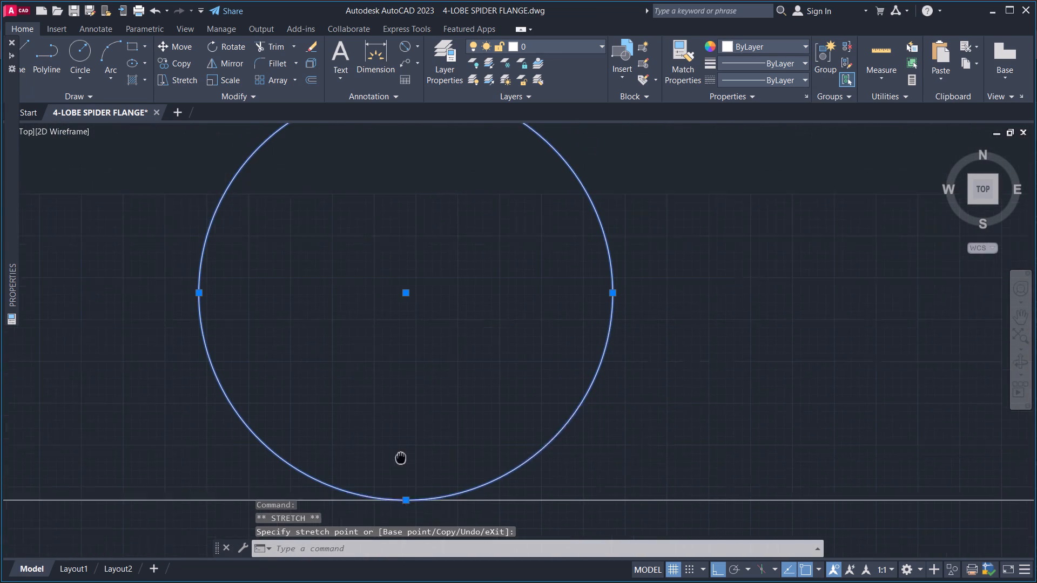
pyautogui.moveTo(401, 460); pyautogui.dragTo(402, 470, button='middle')
pyautogui.moveTo(471, 460); pyautogui.dragTo(408, 449, button='middle')
pyautogui.moveTo(410, 442); pyautogui.dragTo(493, 477, button='middle')
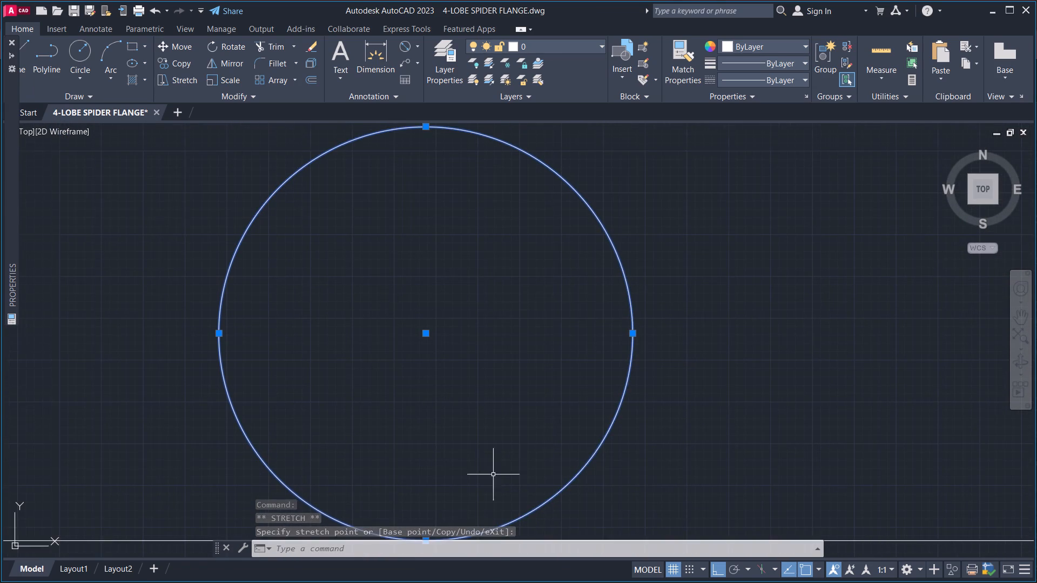
pyautogui.moveTo(486, 456); pyautogui.dragTo(478, 486, button='middle')
pyautogui.moveTo(475, 460); pyautogui.dragTo(533, 436, button='middle')
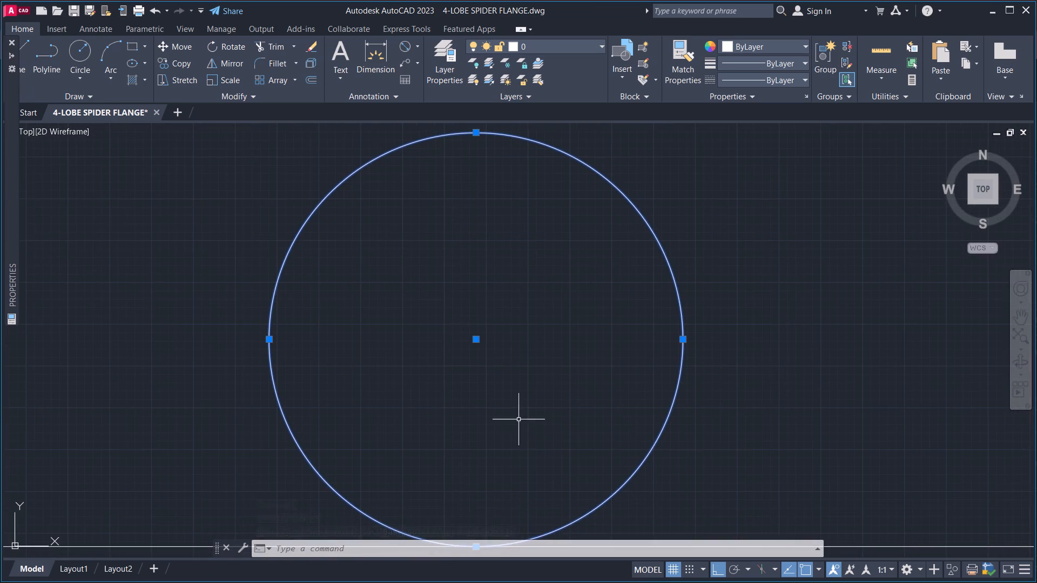
pyautogui.moveTo(511, 439); pyautogui.dragTo(573, 450, button='middle')
pyautogui.moveTo(563, 462); pyautogui.dragTo(595, 425, button='middle')
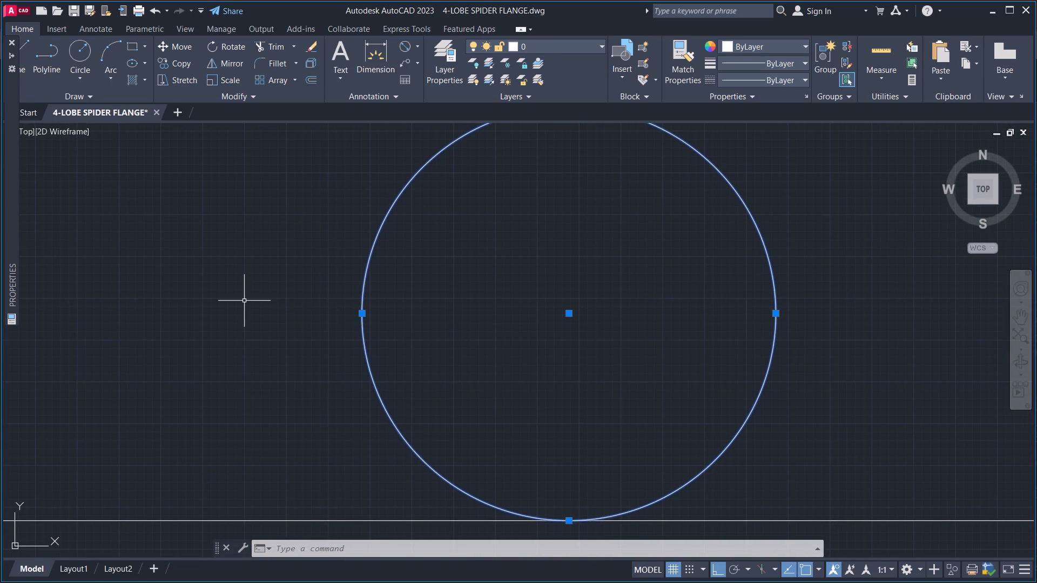
pyautogui.press('Escape')
pyautogui.press('Escape')
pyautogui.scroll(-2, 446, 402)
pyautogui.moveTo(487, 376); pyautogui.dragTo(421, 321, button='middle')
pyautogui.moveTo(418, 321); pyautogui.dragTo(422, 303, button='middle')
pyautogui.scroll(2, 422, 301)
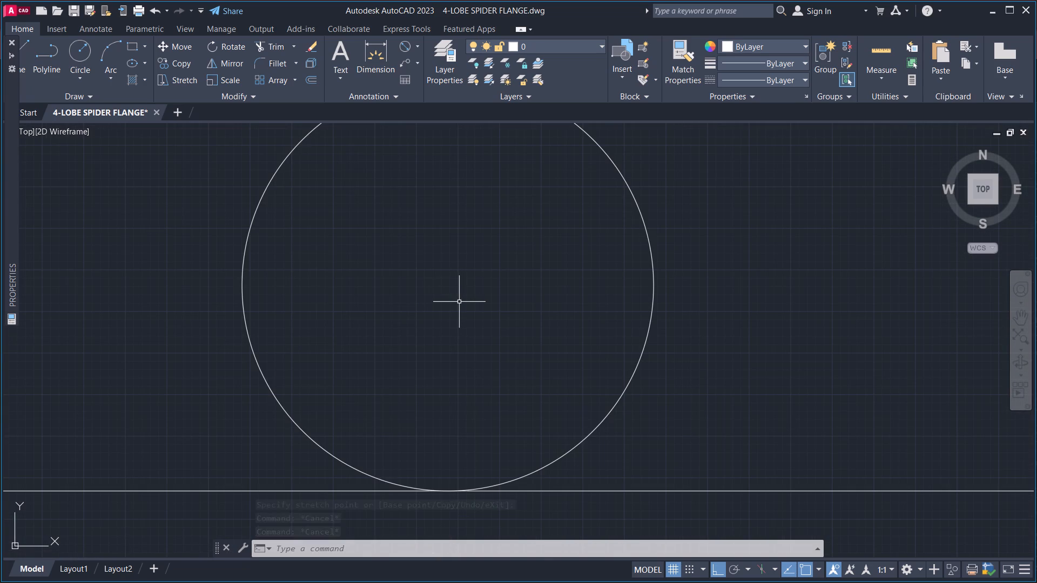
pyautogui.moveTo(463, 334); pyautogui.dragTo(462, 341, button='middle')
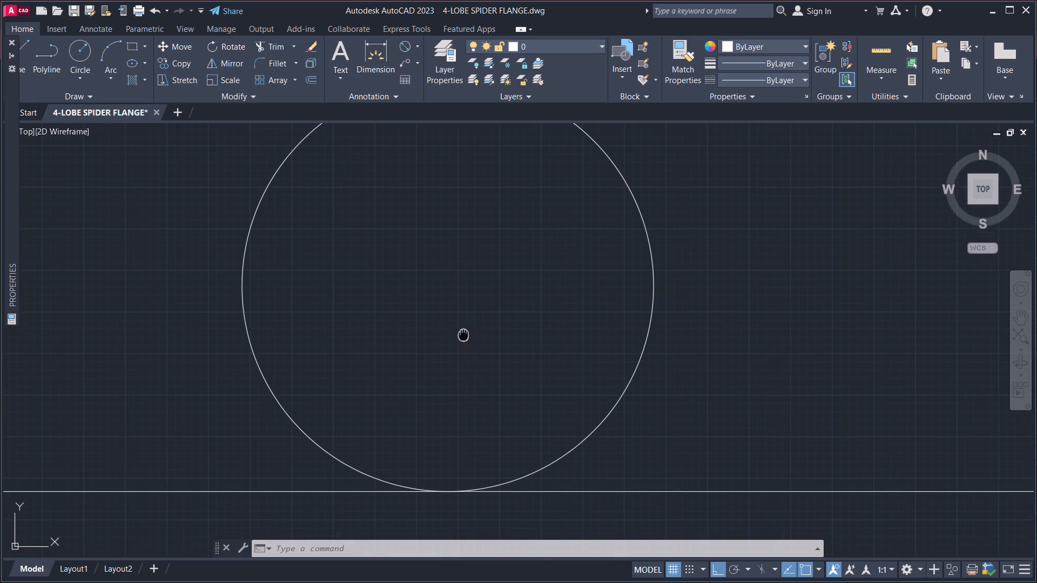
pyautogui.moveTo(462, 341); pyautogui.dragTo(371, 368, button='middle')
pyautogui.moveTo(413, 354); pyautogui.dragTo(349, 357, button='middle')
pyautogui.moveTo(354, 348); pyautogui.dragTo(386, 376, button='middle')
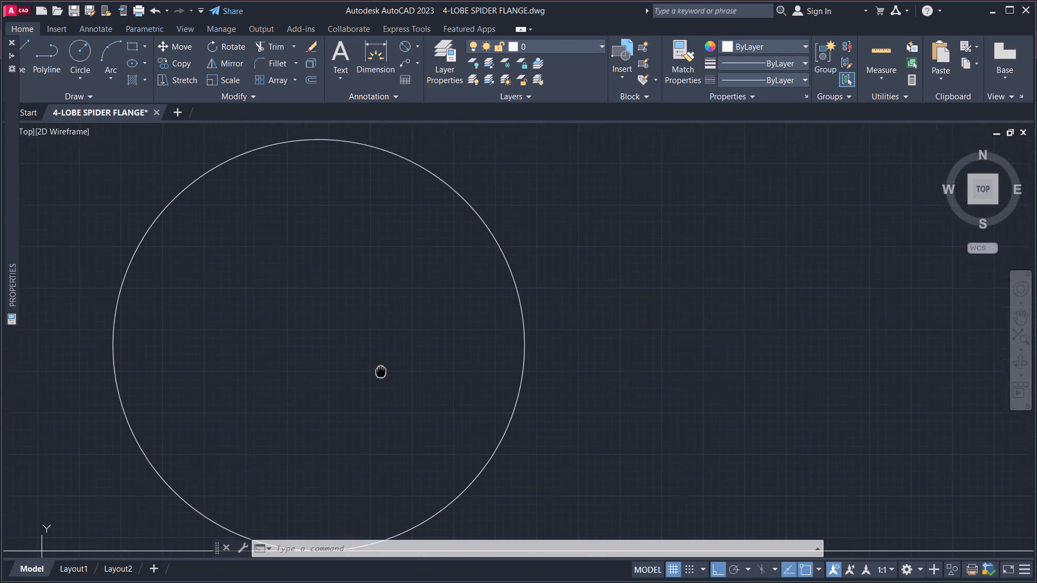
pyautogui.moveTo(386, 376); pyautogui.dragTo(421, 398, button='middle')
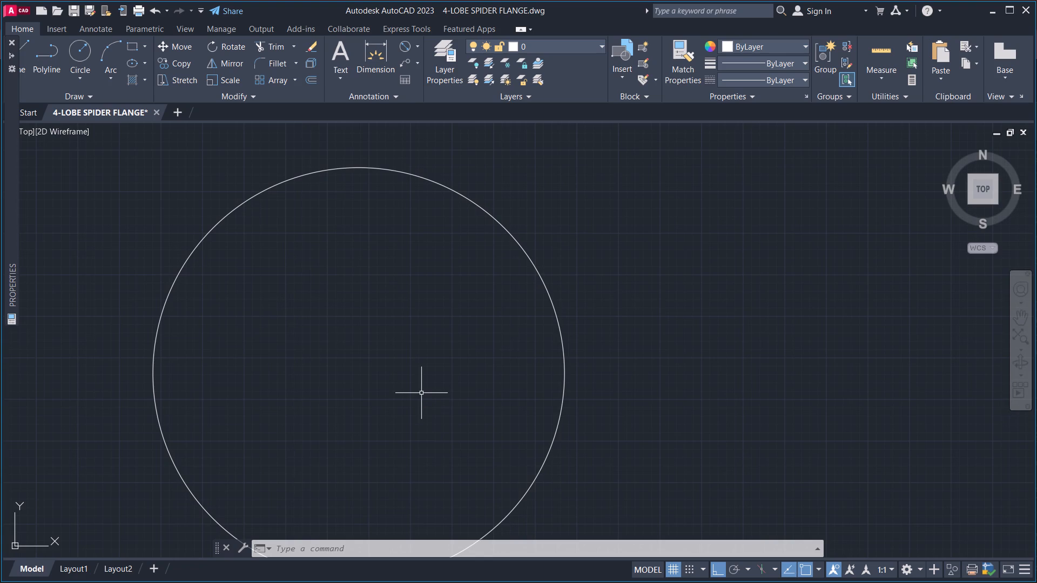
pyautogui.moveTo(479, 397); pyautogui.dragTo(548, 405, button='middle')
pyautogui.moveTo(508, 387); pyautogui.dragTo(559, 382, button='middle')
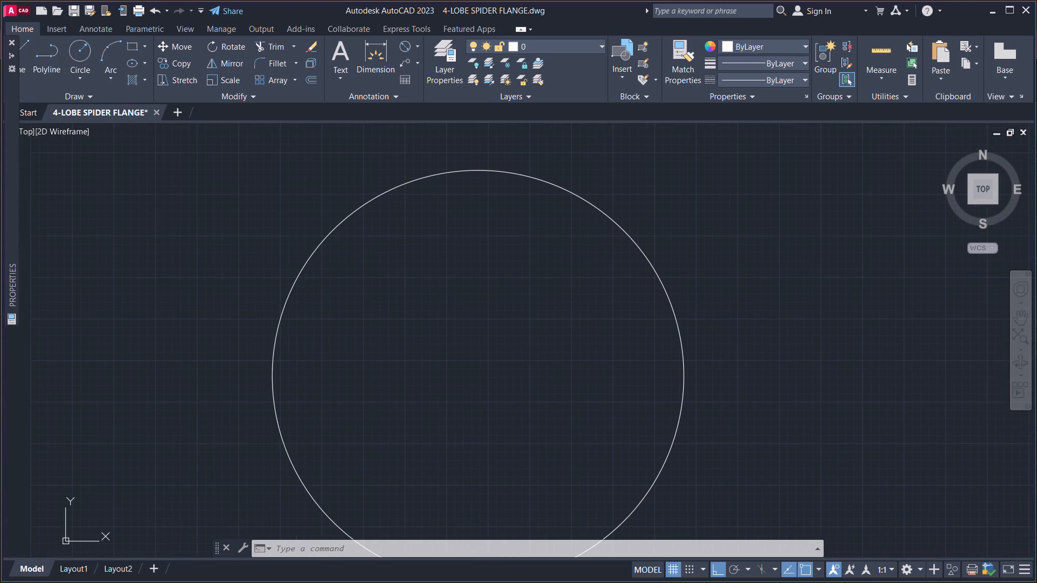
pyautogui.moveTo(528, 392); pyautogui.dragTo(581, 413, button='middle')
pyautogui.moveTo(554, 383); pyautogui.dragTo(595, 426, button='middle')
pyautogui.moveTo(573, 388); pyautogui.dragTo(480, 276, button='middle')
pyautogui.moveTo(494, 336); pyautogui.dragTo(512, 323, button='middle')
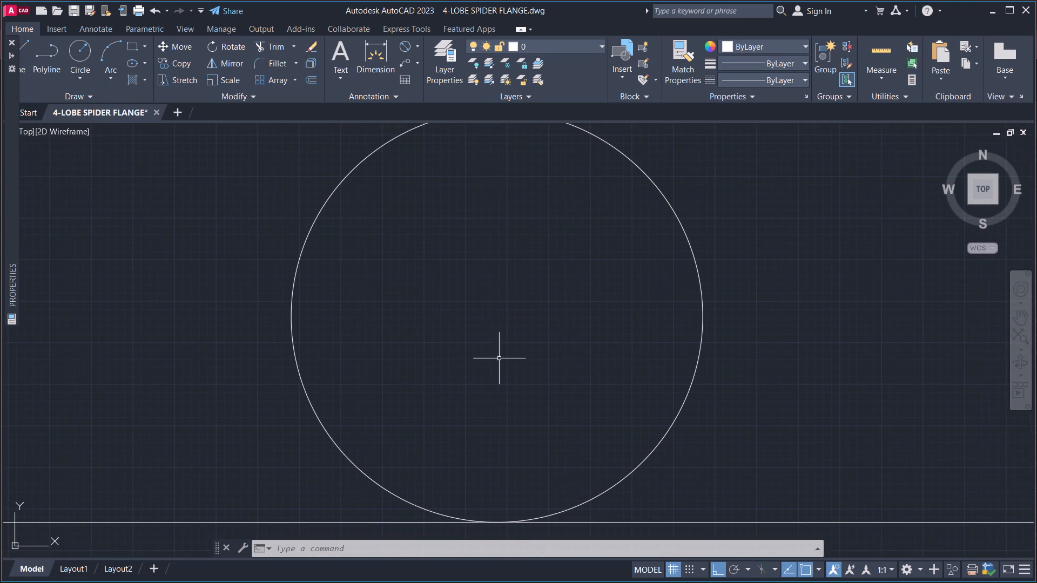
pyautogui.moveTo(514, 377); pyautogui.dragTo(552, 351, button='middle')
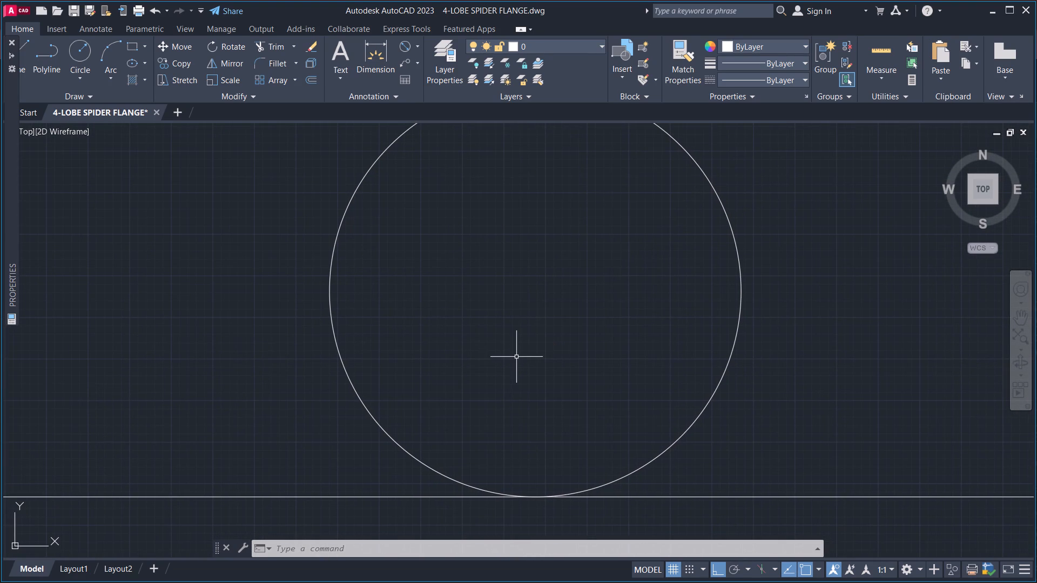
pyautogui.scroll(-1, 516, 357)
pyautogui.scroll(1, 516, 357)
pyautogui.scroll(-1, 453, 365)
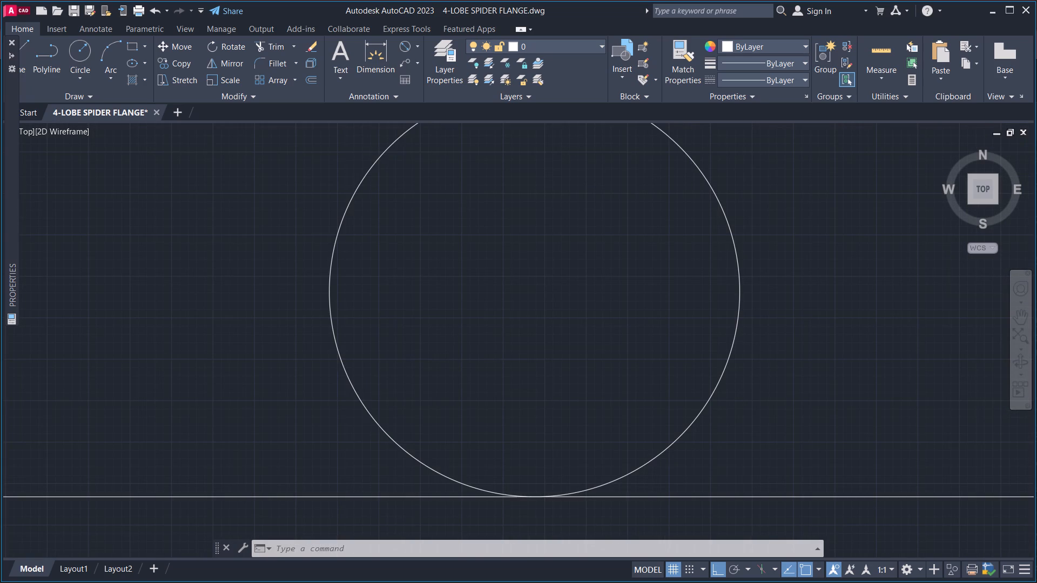
# Shrink the large circle above the long horizontal line to about two thirds of its radius by stretching its top quadrant point inward.
pyautogui.moveTo(464, 365); pyautogui.dragTo(454, 386, button='middle')
pyautogui.scroll(-1, 463, 377)
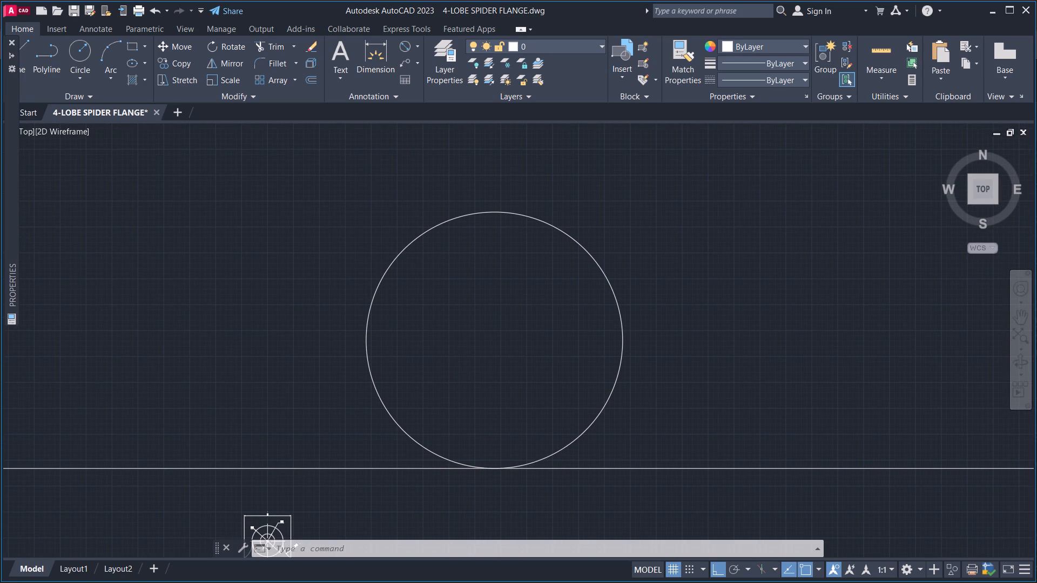
pyautogui.moveTo(463, 377); pyautogui.dragTo(421, 416, button='middle')
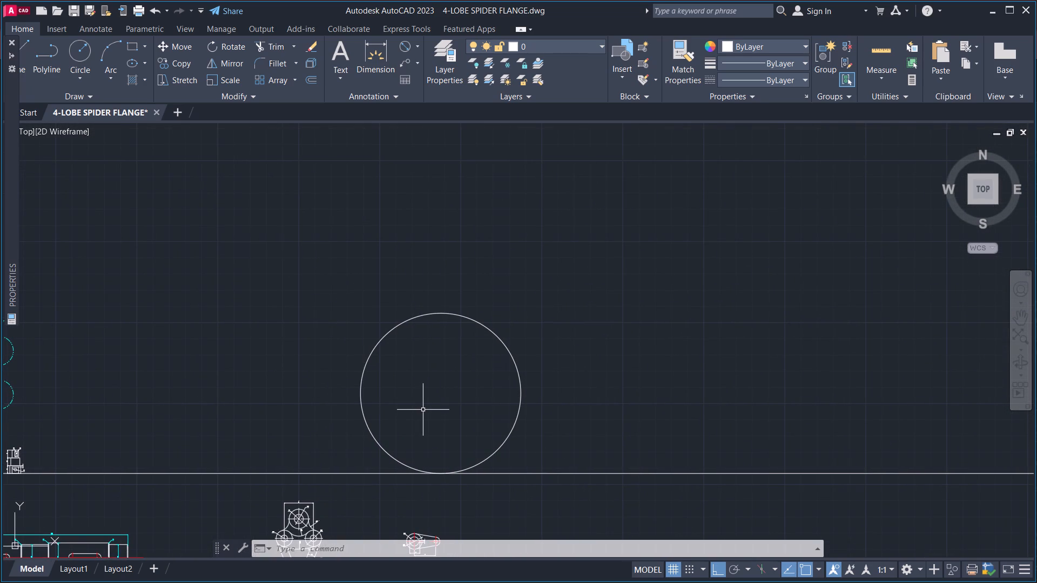
pyautogui.scroll(-1, 423, 410)
pyautogui.moveTo(423, 410); pyautogui.dragTo(395, 397, button='middle')
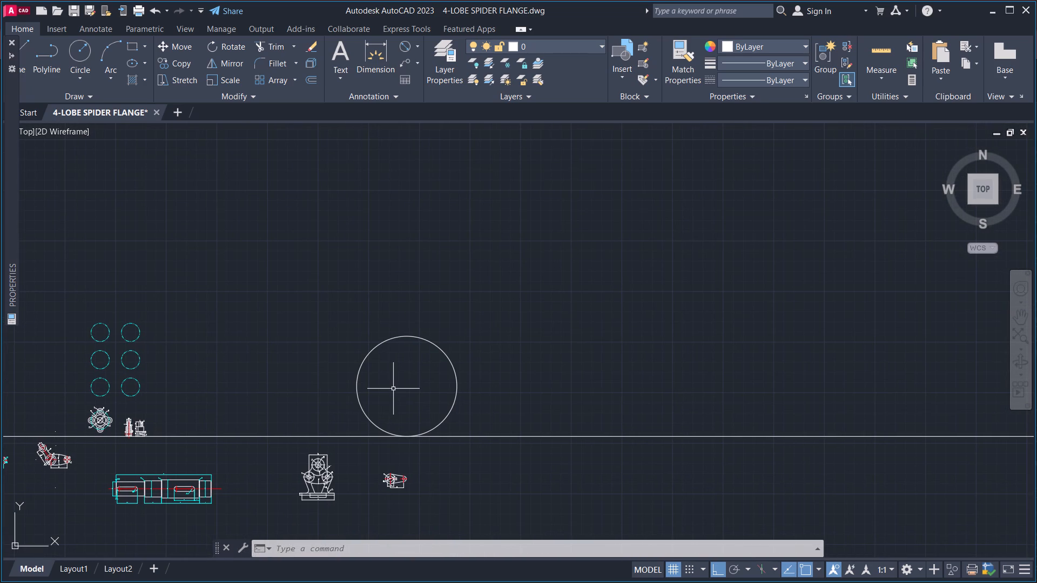
pyautogui.scroll(1, 393, 388)
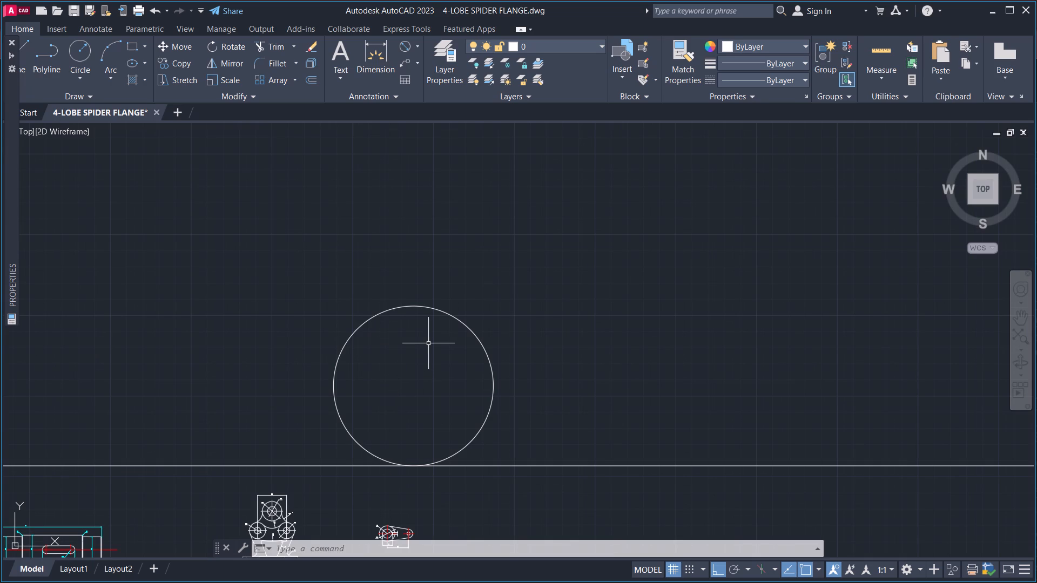
pyautogui.moveTo(433, 362); pyautogui.dragTo(437, 392, button='middle')
pyautogui.moveTo(445, 358); pyautogui.dragTo(440, 351)
pyautogui.click(409, 322)
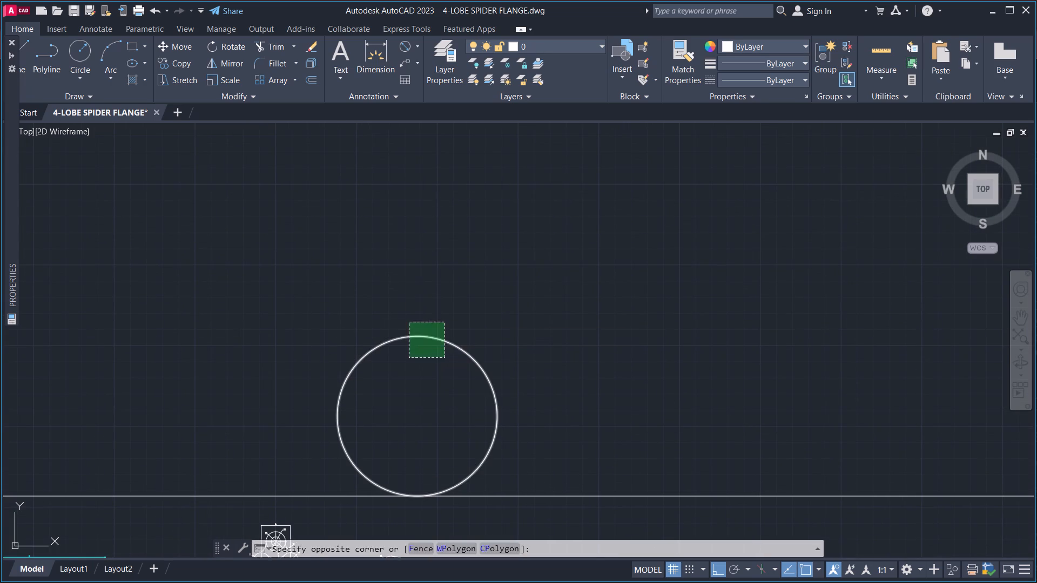
pyautogui.click(416, 337)
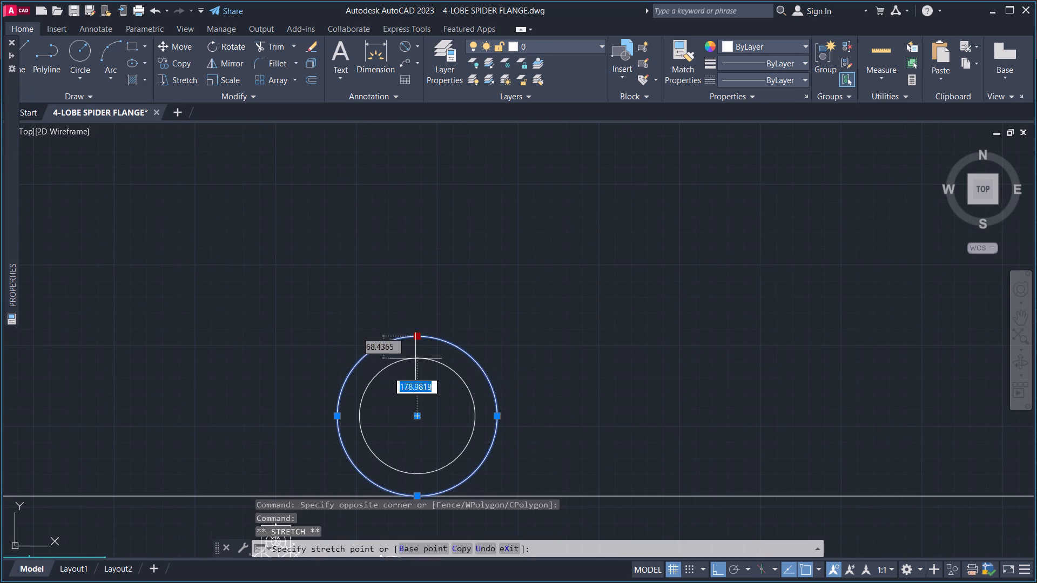
pyautogui.click(414, 364)
pyautogui.moveTo(434, 396); pyautogui.dragTo(439, 370, button='middle')
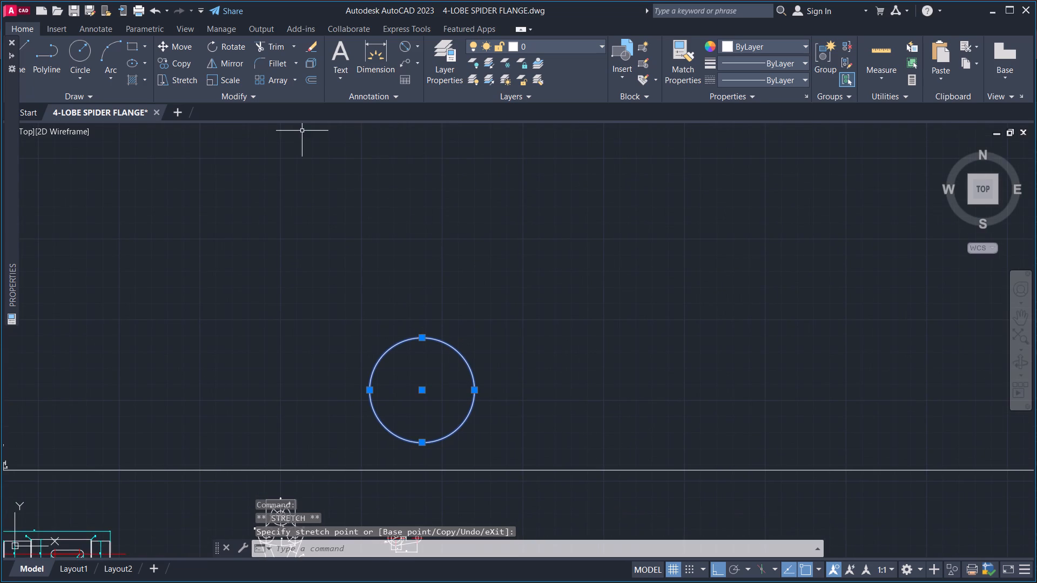
# Clear the circle selection and save the drawing.
pyautogui.hotkey('ctrl', 's')
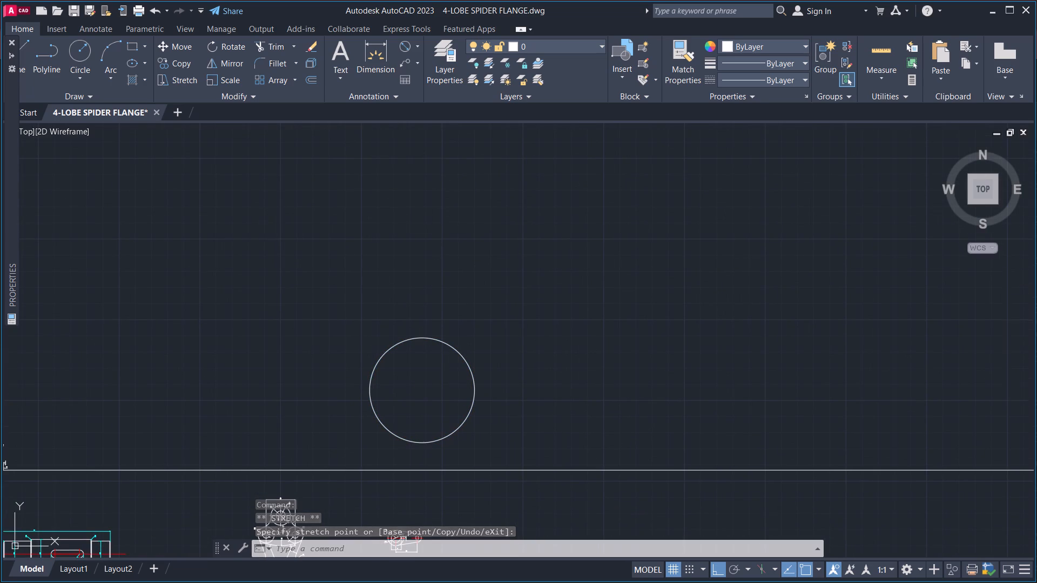
pyautogui.hotkey('ctrl', 's')
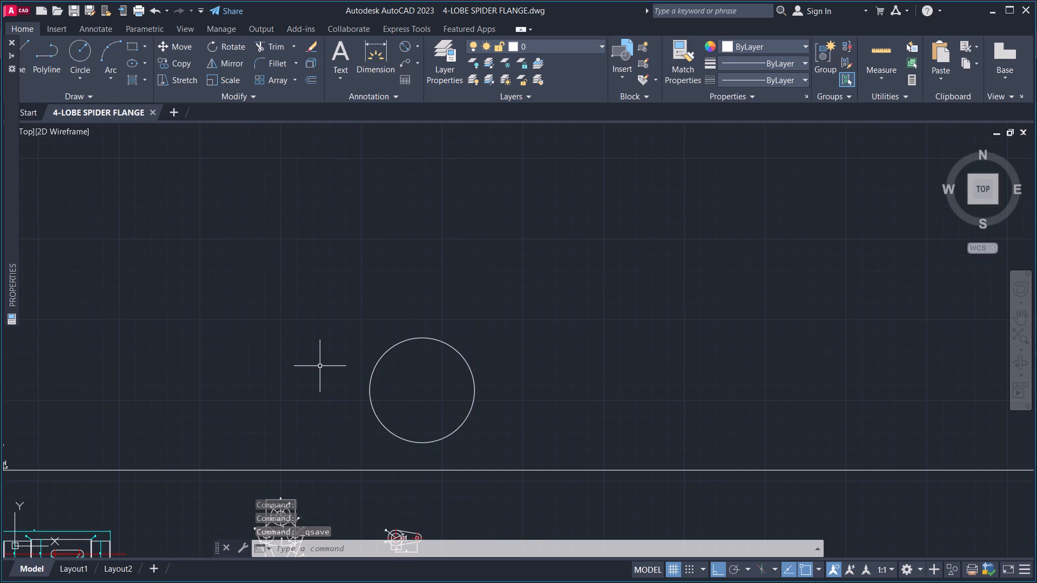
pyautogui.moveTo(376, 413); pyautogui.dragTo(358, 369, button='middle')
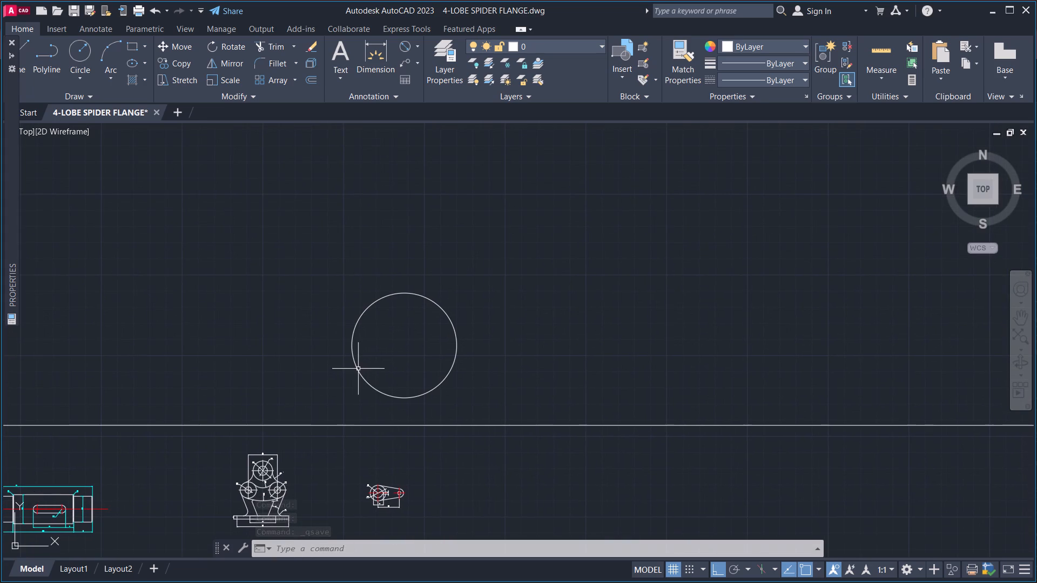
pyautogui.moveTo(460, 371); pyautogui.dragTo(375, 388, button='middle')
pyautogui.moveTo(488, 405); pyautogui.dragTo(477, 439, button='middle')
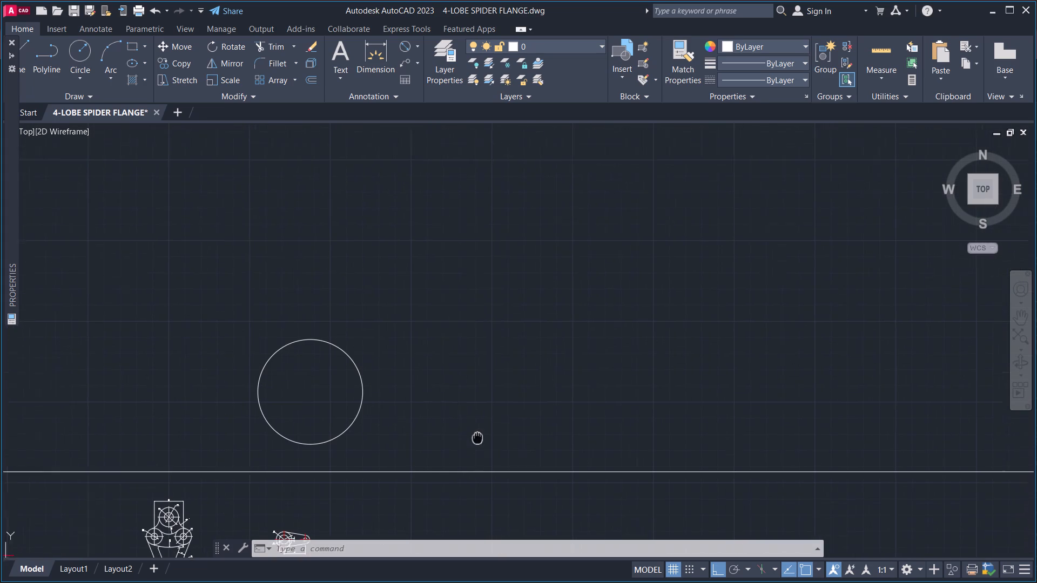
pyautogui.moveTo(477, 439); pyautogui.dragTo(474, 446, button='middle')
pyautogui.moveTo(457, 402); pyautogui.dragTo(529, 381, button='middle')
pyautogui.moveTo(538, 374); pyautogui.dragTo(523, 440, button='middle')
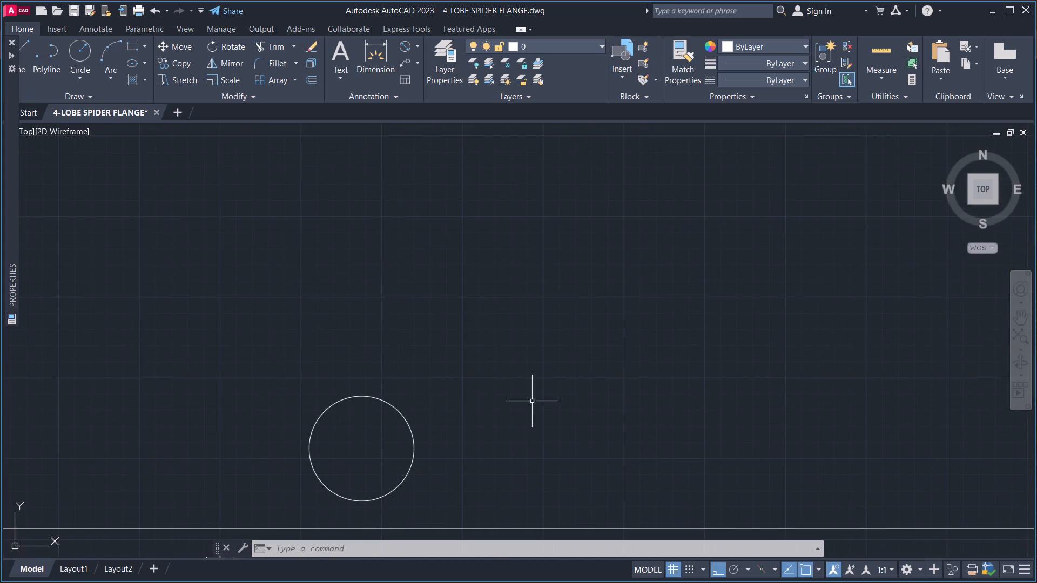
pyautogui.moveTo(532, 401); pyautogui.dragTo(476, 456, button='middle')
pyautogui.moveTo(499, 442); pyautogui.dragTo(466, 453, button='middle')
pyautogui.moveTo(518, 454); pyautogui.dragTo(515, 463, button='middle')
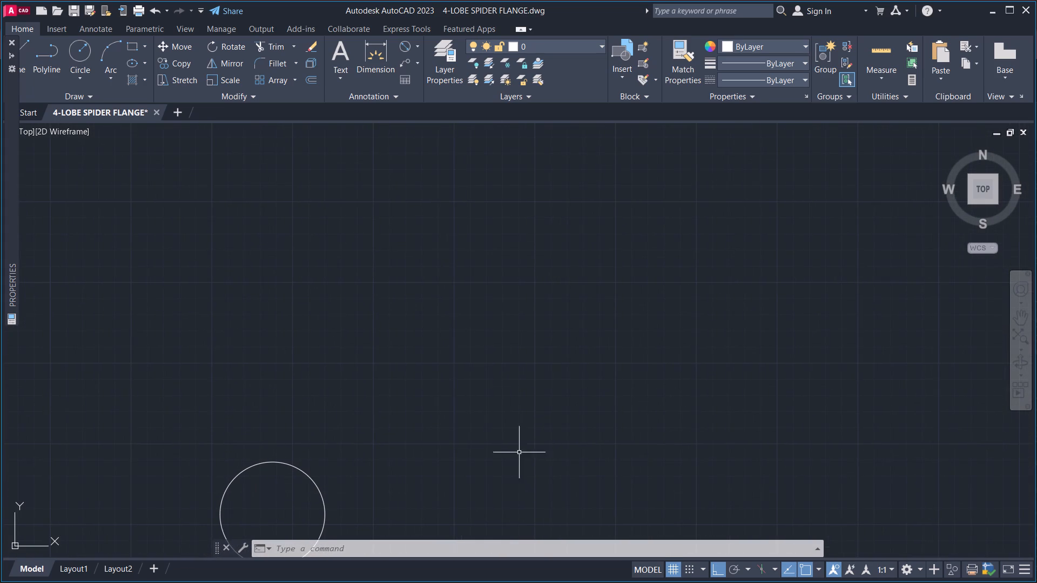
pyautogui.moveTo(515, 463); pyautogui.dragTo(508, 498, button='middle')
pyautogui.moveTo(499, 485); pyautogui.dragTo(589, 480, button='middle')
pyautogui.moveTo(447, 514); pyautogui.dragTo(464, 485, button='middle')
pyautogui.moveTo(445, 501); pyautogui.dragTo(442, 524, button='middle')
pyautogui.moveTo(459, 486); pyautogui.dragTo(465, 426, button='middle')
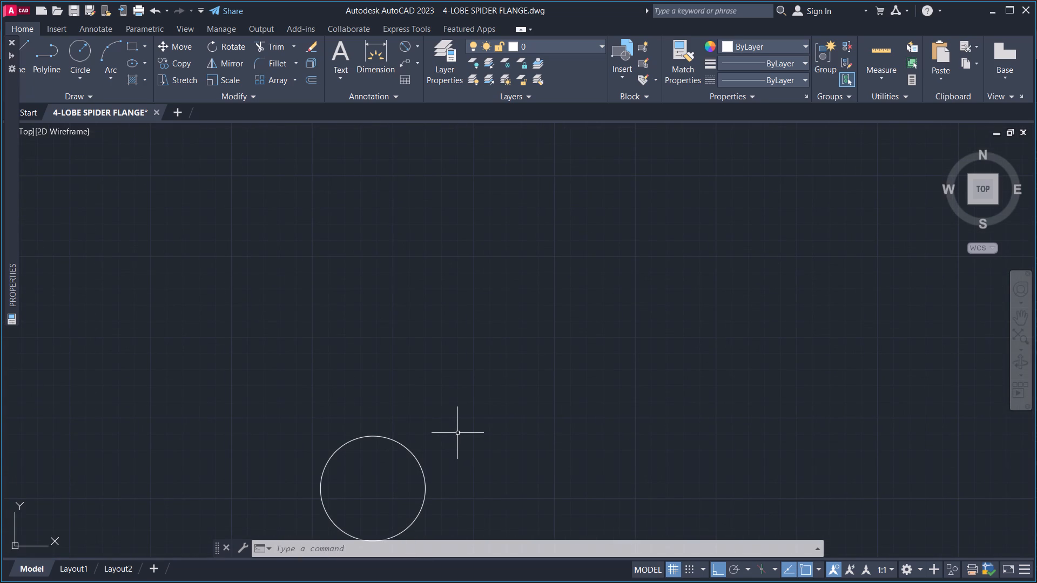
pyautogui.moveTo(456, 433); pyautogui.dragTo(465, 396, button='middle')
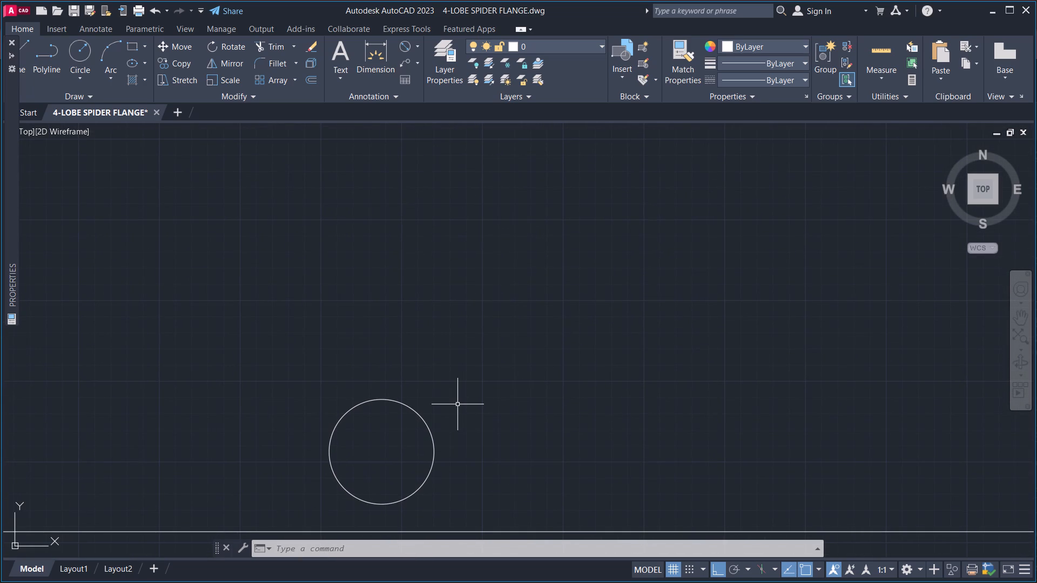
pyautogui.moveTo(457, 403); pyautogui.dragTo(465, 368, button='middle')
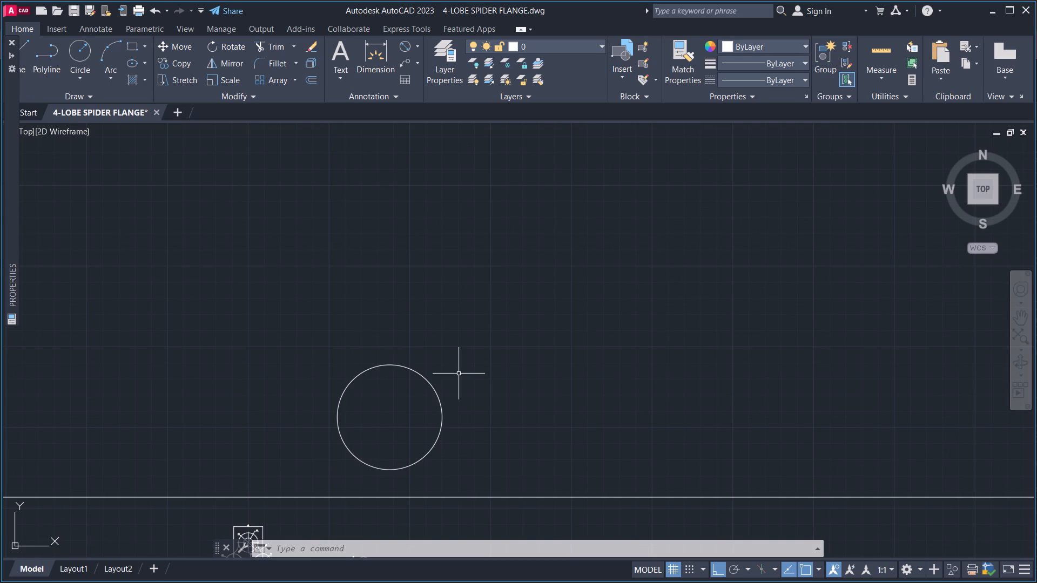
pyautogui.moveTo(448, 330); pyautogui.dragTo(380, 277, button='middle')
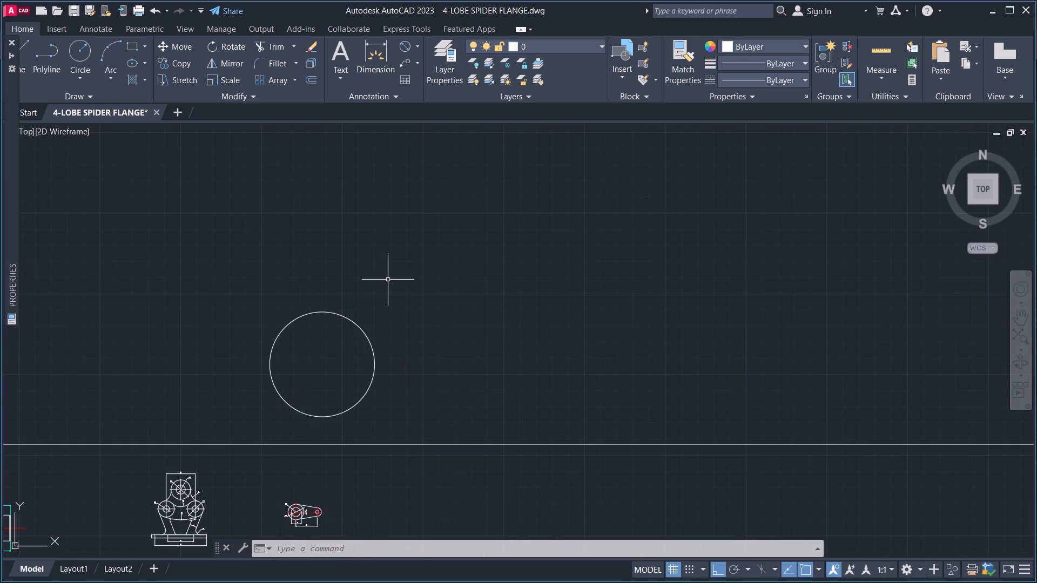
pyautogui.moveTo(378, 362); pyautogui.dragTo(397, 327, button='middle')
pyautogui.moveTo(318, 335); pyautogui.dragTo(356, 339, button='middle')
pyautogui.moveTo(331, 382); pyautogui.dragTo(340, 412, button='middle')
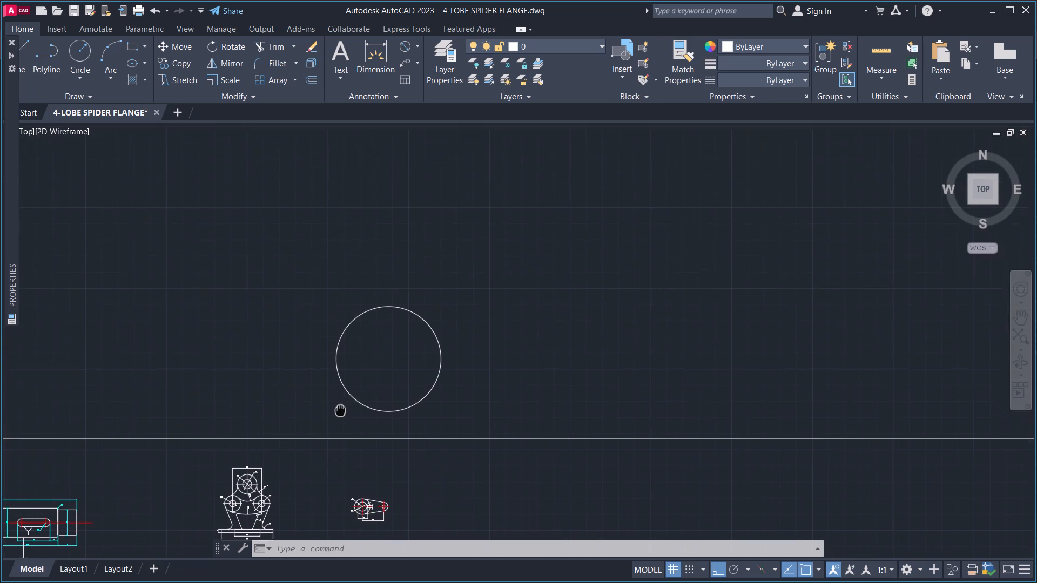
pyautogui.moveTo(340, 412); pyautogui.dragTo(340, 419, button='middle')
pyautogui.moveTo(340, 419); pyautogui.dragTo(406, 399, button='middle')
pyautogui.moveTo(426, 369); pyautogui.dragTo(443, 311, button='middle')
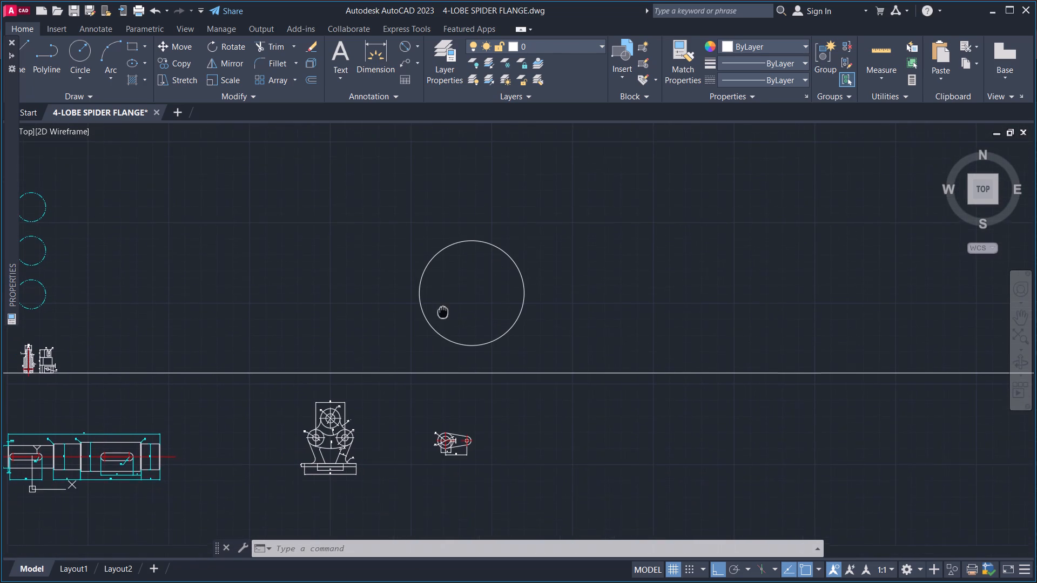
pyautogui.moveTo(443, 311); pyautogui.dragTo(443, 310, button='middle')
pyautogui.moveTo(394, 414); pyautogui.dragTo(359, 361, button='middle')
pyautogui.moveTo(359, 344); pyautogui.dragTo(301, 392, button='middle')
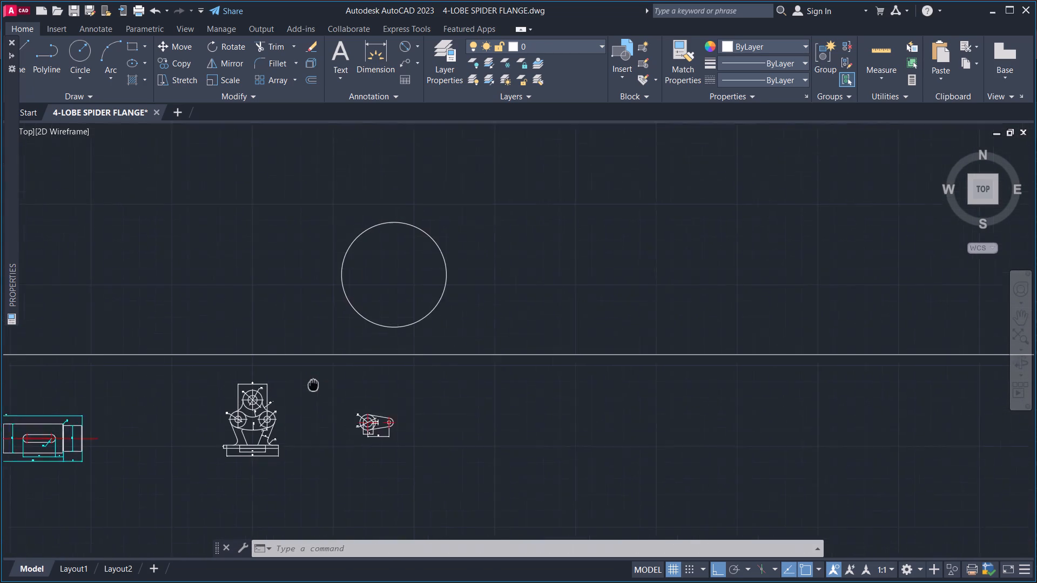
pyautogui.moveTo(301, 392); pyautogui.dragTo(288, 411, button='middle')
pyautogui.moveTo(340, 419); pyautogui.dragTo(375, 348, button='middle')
# Create an associative rectangular array of the circle with 10 columns and 3 rows above the long horizontal line.
pyautogui.moveTo(399, 273); pyautogui.dragTo(393, 274)
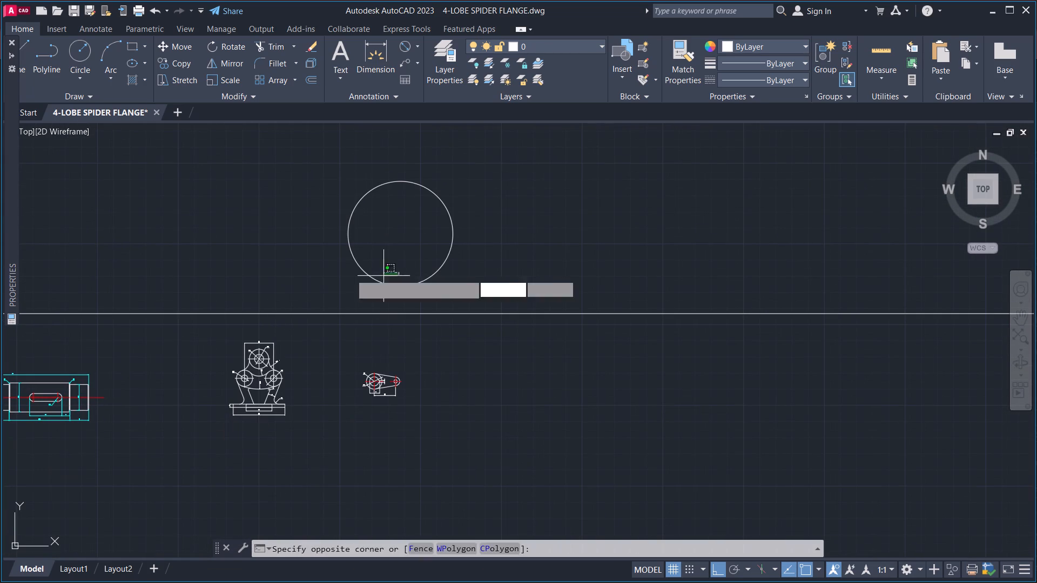
pyautogui.click(343, 272)
pyautogui.moveTo(350, 236); pyautogui.dragTo(321, 306, button='middle')
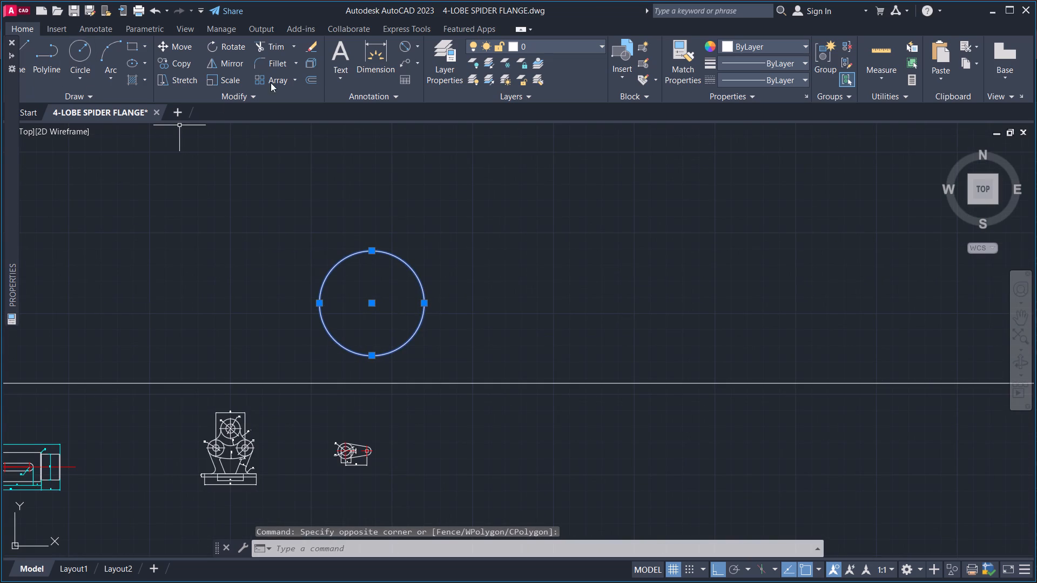
pyautogui.click(273, 82)
pyautogui.scroll(-1, 457, 251)
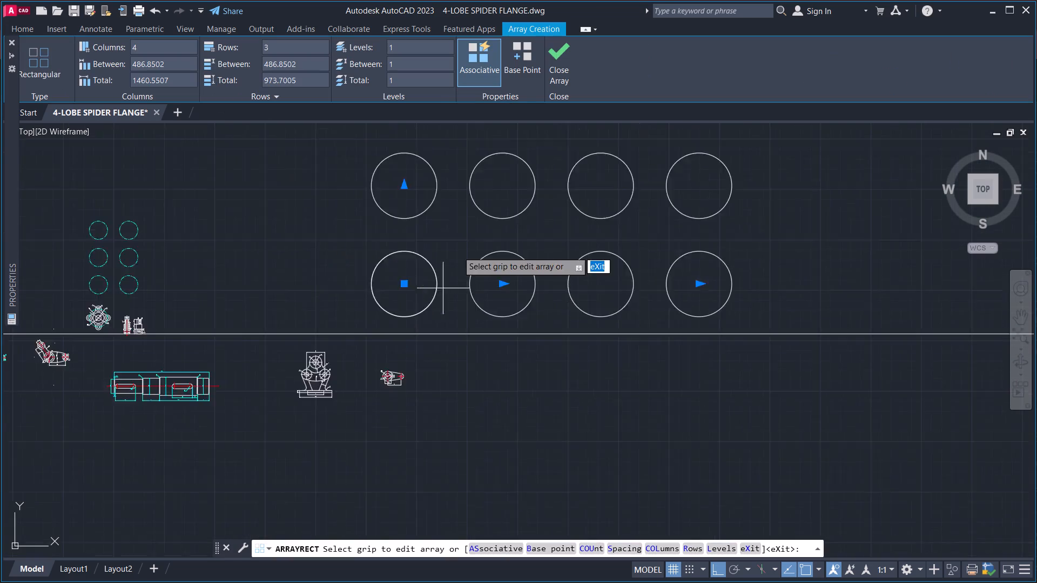
pyautogui.scroll(-2, 457, 251)
pyautogui.moveTo(472, 252); pyautogui.dragTo(402, 309, button='middle')
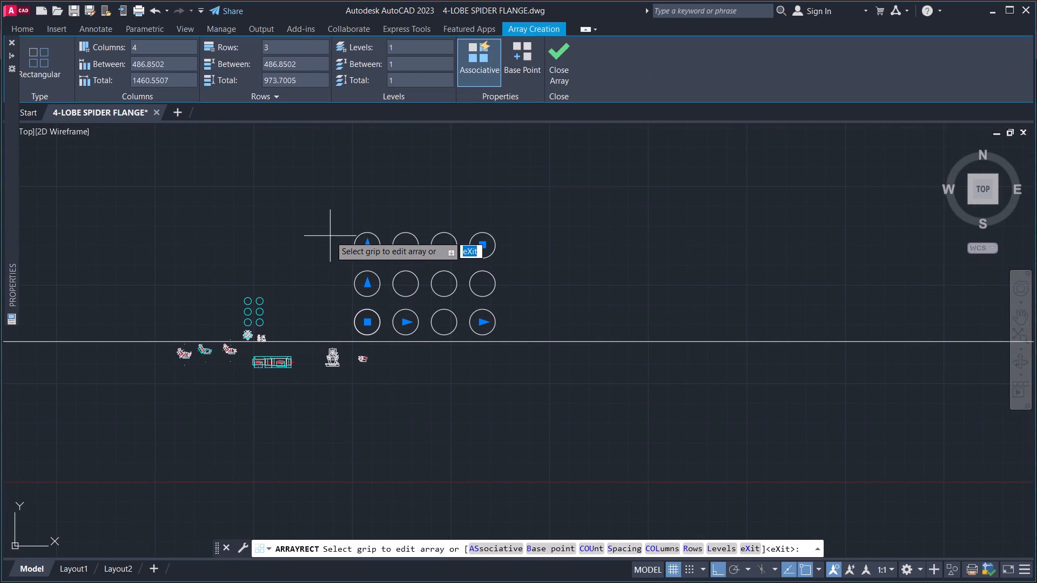
pyautogui.moveTo(330, 236); pyautogui.dragTo(336, 207, button='middle')
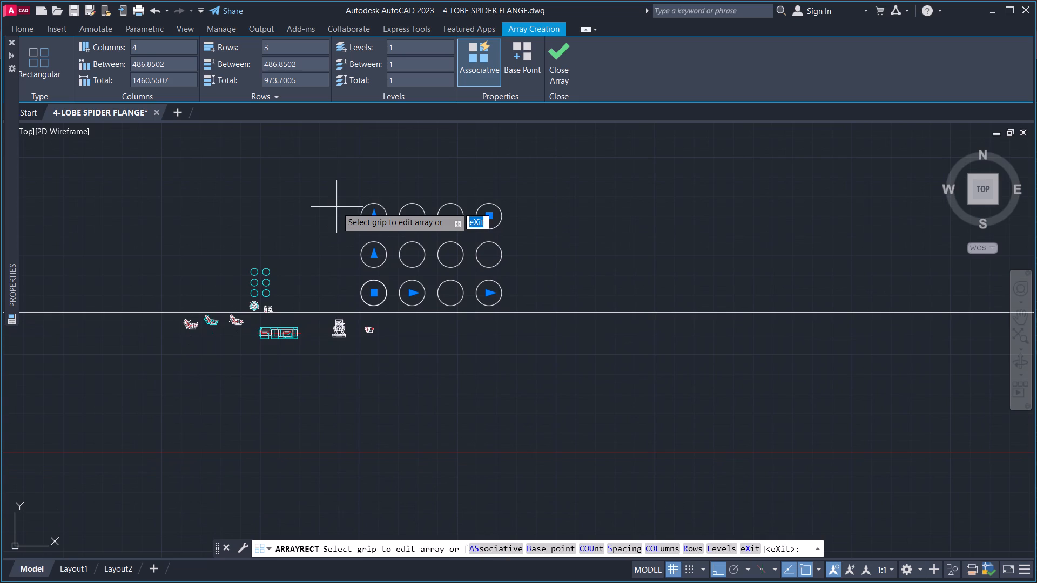
pyautogui.click(166, 51)
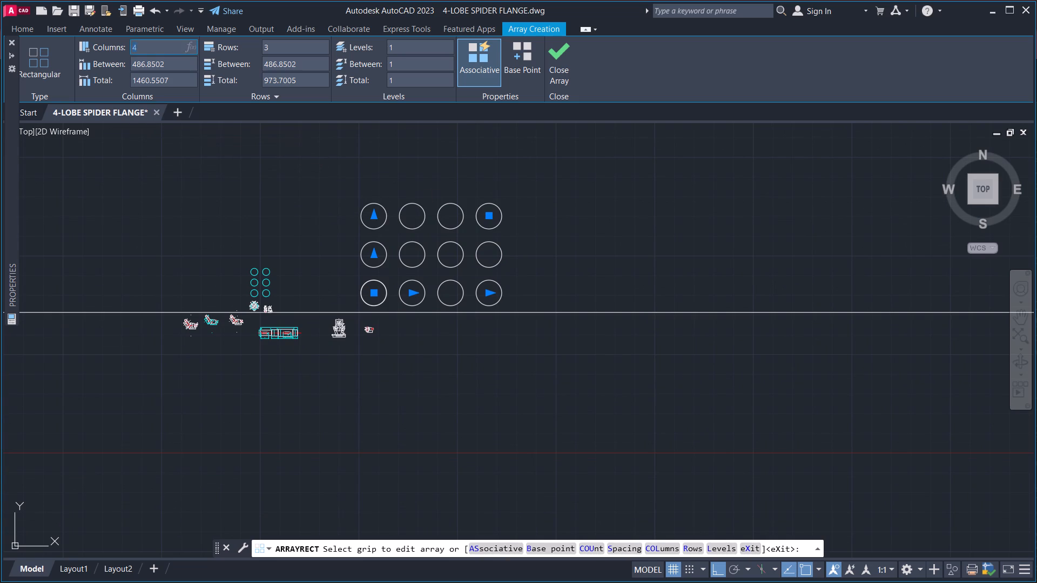
pyautogui.write('10')
pyautogui.press('Return')
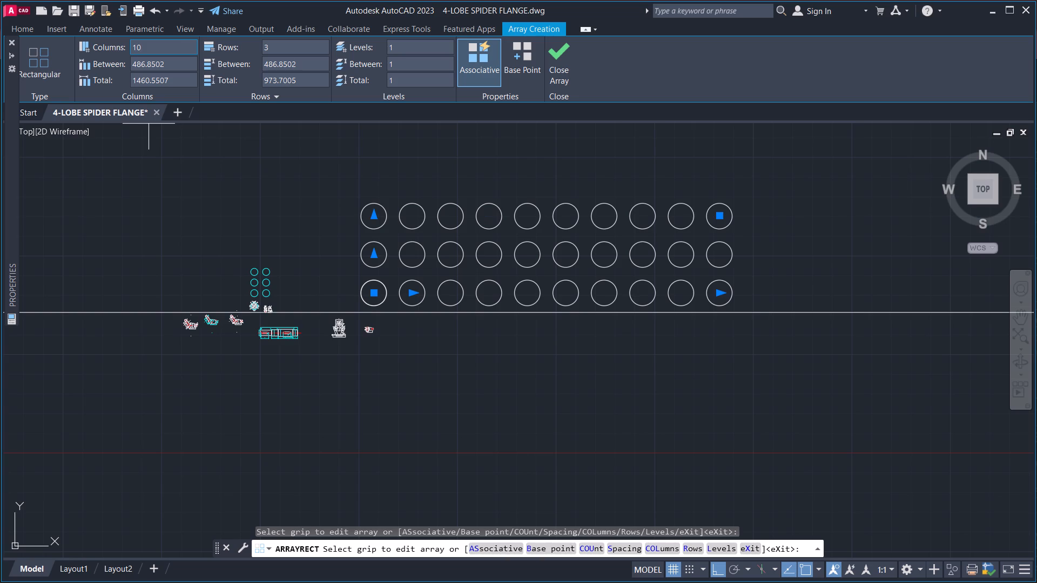
pyautogui.click(558, 75)
# Select the 10-by-3 circle array to examine it as one associative object, then clear the selection.
pyautogui.moveTo(495, 225); pyautogui.dragTo(434, 262, button='middle')
pyautogui.scroll(1, 436, 285)
pyautogui.moveTo(437, 286); pyautogui.dragTo(507, 347, button='middle')
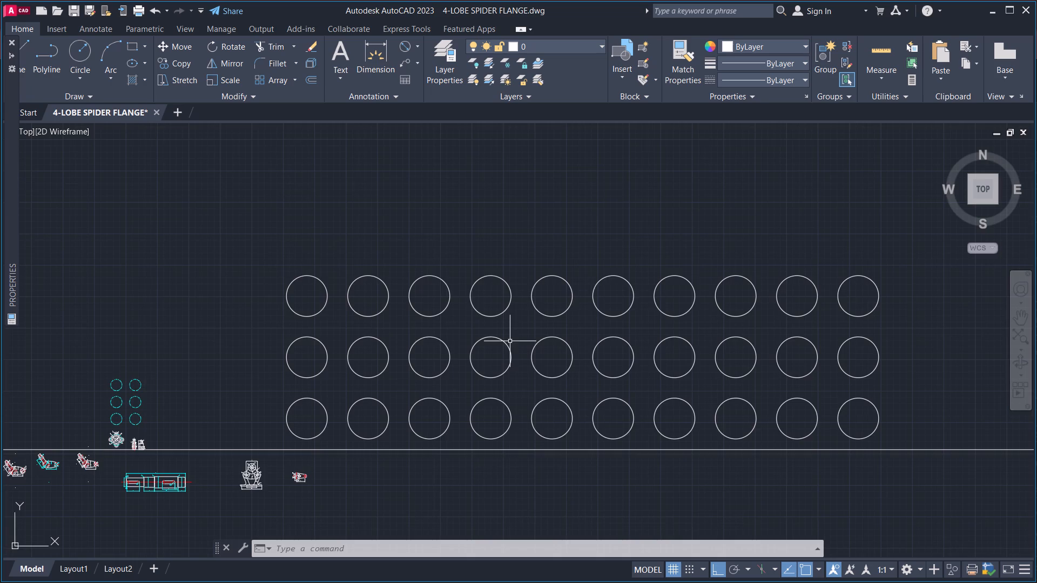
pyautogui.moveTo(510, 342); pyautogui.dragTo(414, 340, button='middle')
pyautogui.moveTo(461, 313); pyautogui.dragTo(465, 367, button='middle')
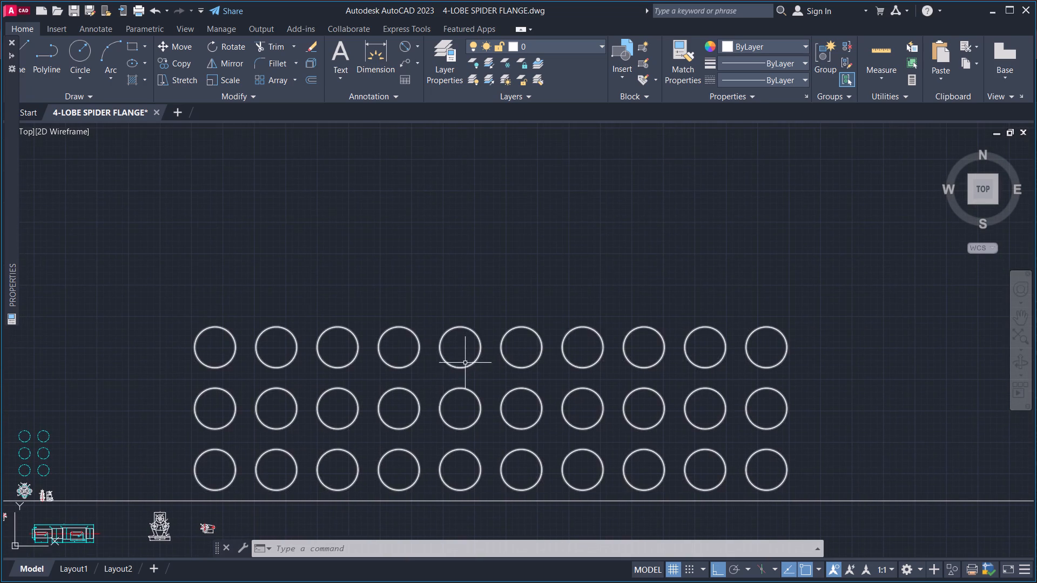
pyautogui.click(375, 343)
pyautogui.click(406, 379)
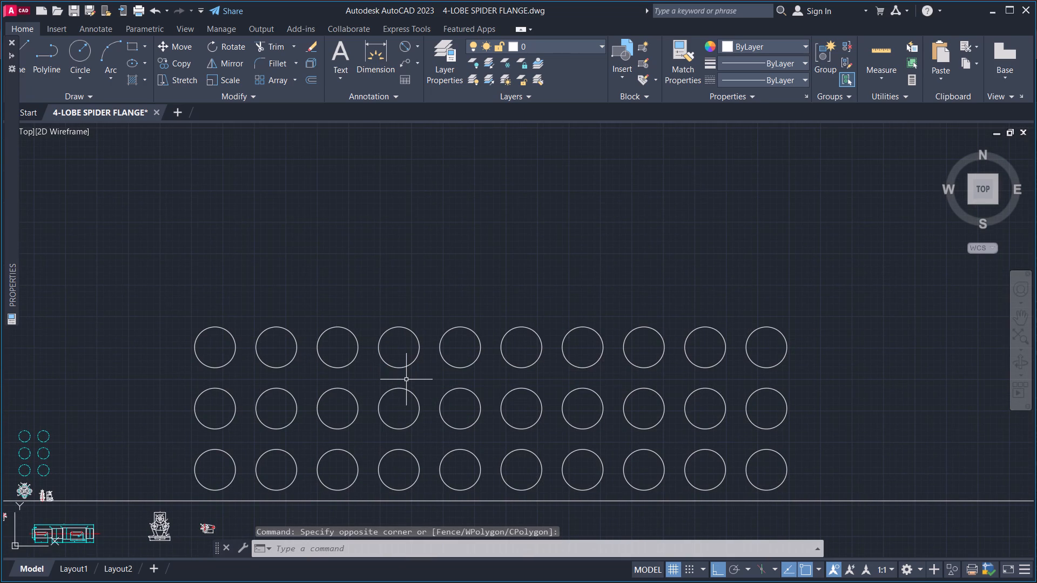
pyautogui.moveTo(426, 291); pyautogui.dragTo(401, 315)
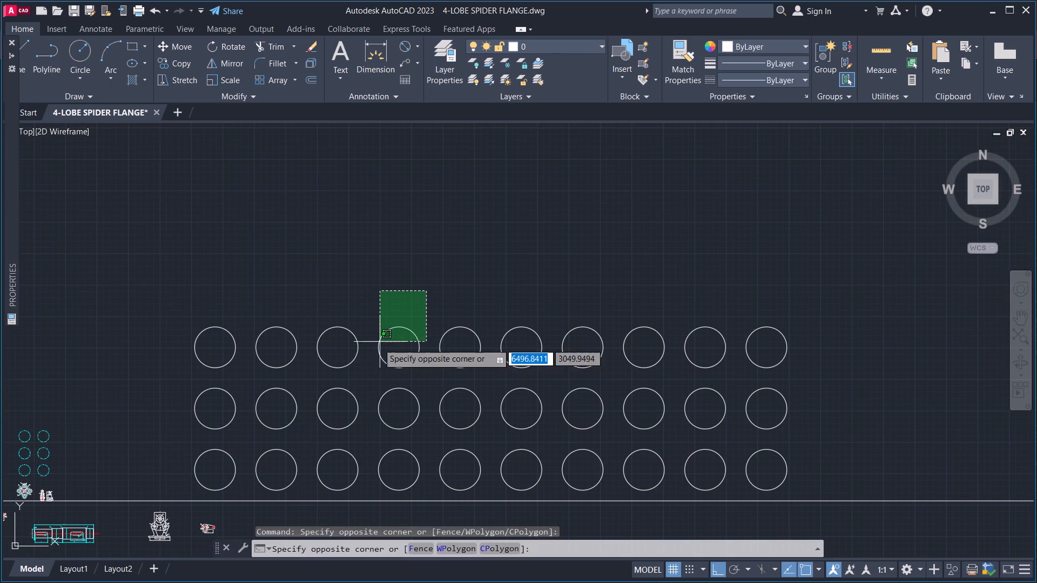
pyautogui.click(374, 351)
pyautogui.scroll(-1, 408, 312)
pyautogui.moveTo(436, 295); pyautogui.dragTo(462, 255, button='middle')
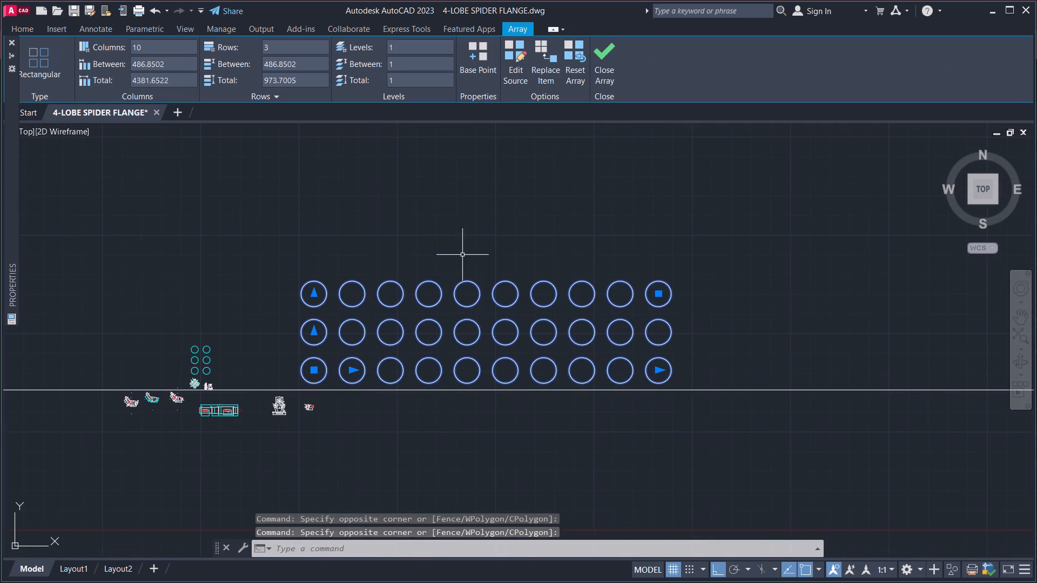
pyautogui.moveTo(549, 321); pyautogui.dragTo(475, 349, button='middle')
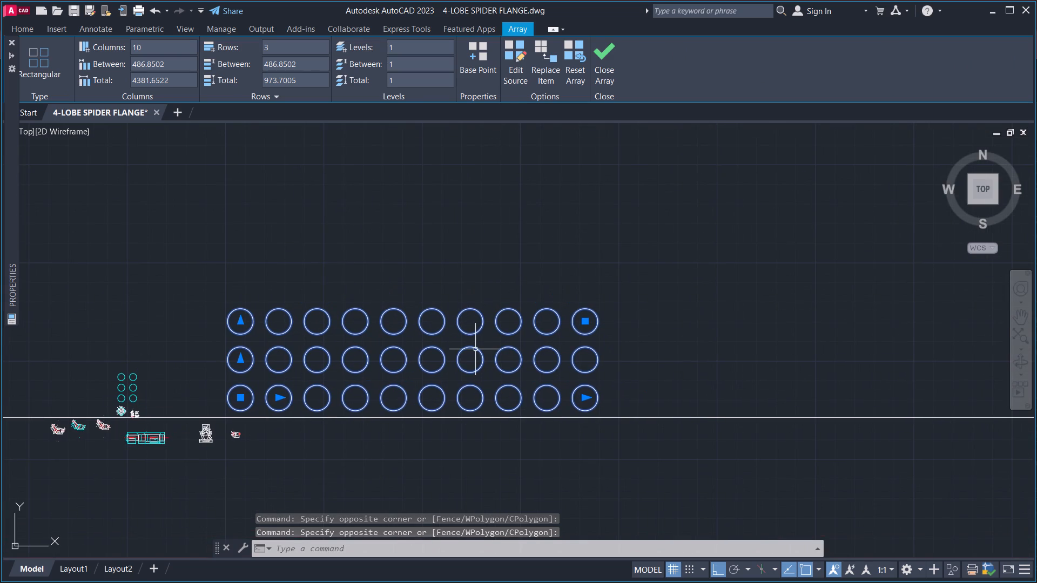
pyautogui.moveTo(486, 385); pyautogui.dragTo(499, 352, button='middle')
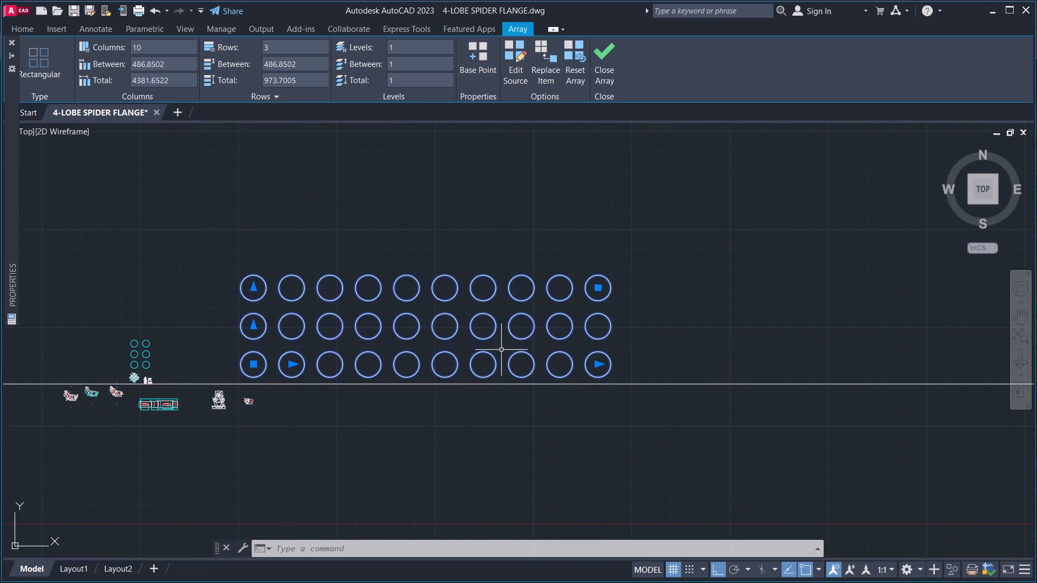
pyautogui.moveTo(540, 374); pyautogui.dragTo(493, 408, button='middle')
pyautogui.moveTo(427, 387); pyautogui.dragTo(433, 358, button='middle')
pyautogui.press('Escape')
pyautogui.press('Escape')
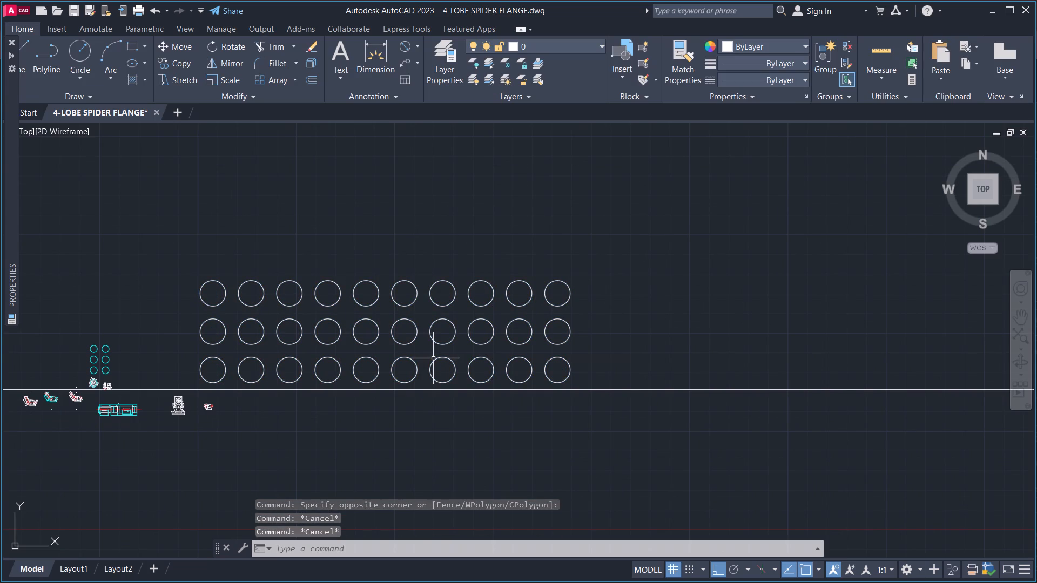
# Examine the dimensioned lever drawing below the long horizontal line, including its keyed bore and small end hole.
pyautogui.moveTo(533, 295); pyautogui.dragTo(524, 259, button='middle')
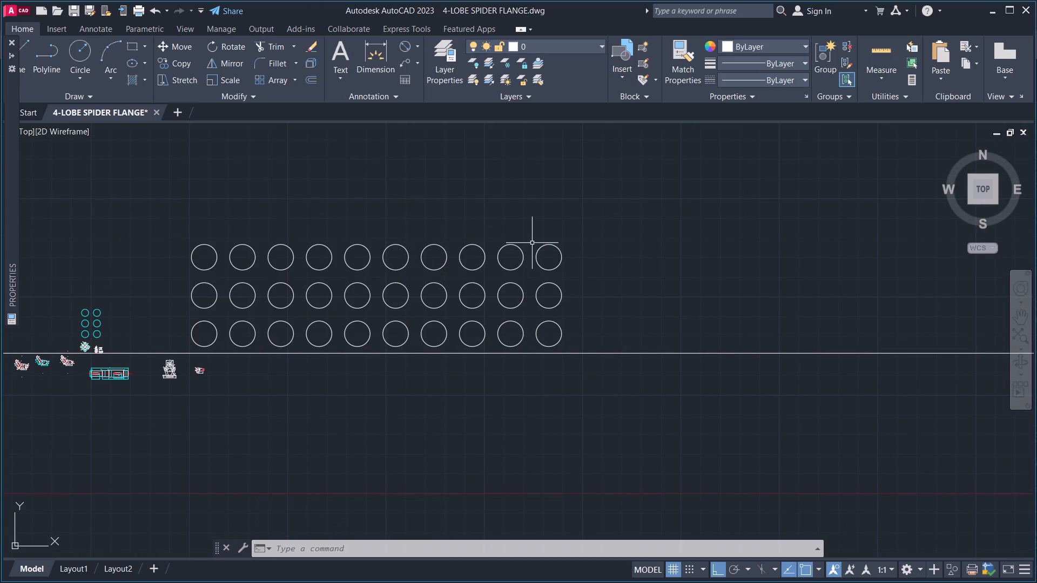
pyautogui.moveTo(518, 283); pyautogui.dragTo(529, 219, button='middle')
pyautogui.moveTo(425, 291); pyautogui.dragTo(487, 275, button='middle')
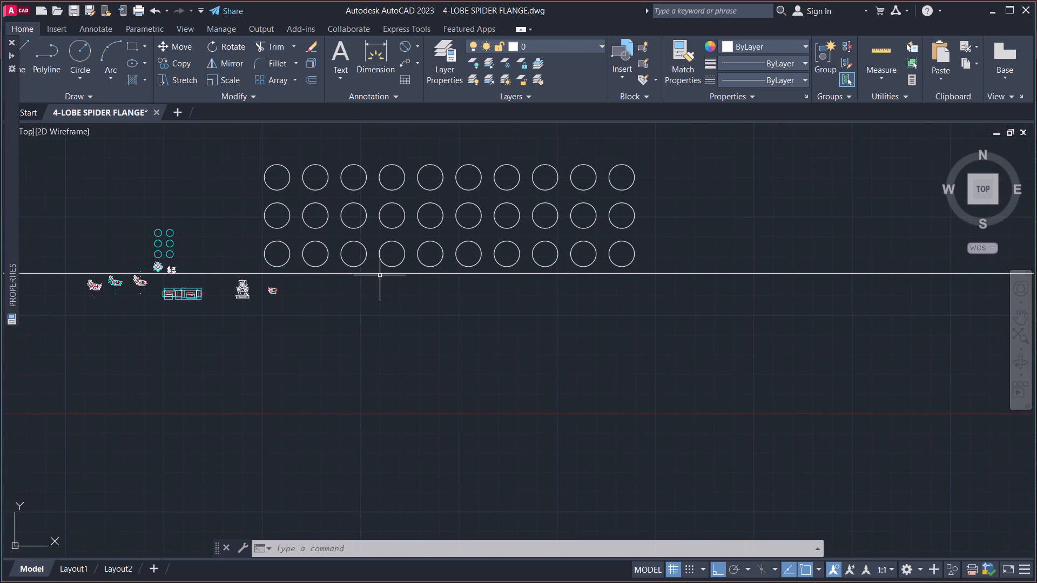
pyautogui.moveTo(339, 296); pyautogui.dragTo(373, 320, button='middle')
pyautogui.scroll(3, 282, 310)
pyautogui.moveTo(389, 331); pyautogui.dragTo(399, 328, button='middle')
pyautogui.scroll(3, 389, 331)
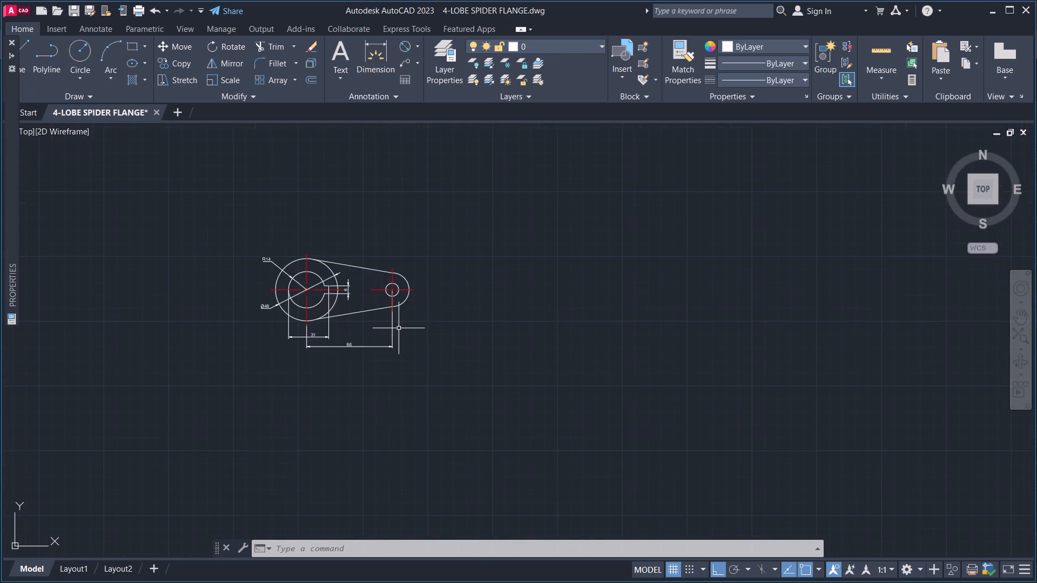
pyautogui.scroll(2, 362, 332)
pyautogui.moveTo(348, 326); pyautogui.dragTo(455, 421, button='middle')
pyautogui.moveTo(450, 404); pyautogui.dragTo(437, 359, button='middle')
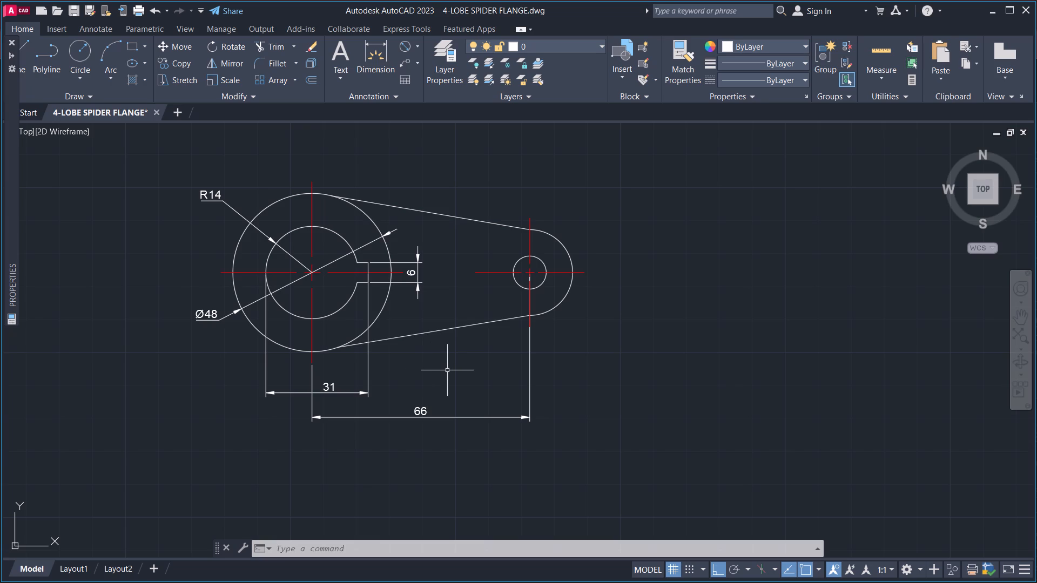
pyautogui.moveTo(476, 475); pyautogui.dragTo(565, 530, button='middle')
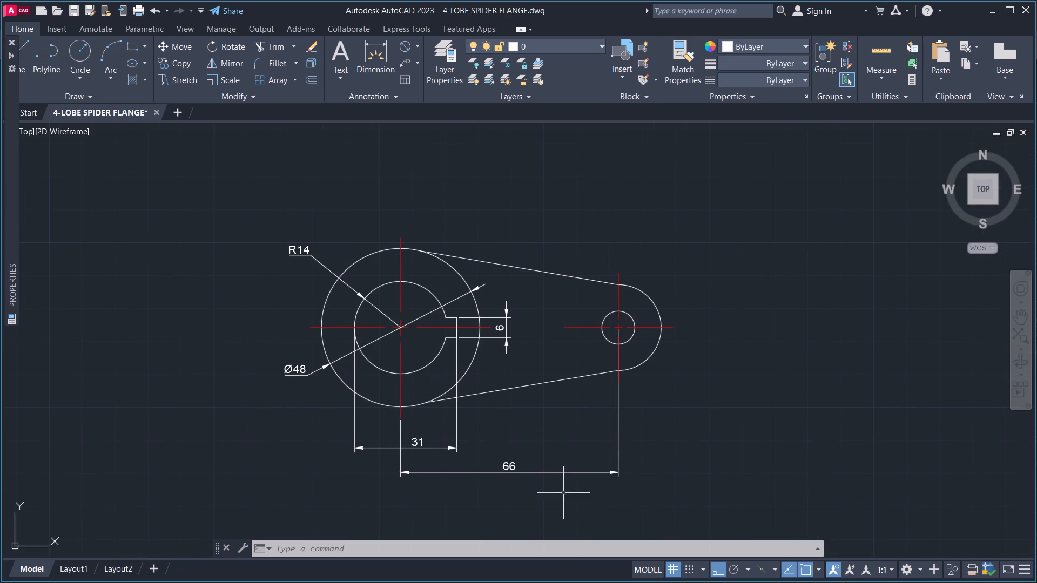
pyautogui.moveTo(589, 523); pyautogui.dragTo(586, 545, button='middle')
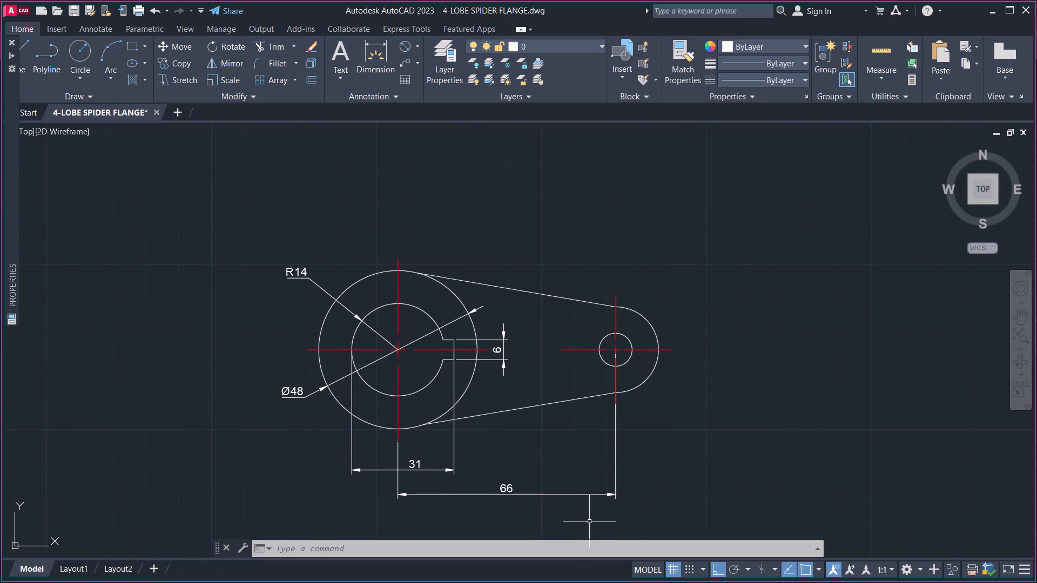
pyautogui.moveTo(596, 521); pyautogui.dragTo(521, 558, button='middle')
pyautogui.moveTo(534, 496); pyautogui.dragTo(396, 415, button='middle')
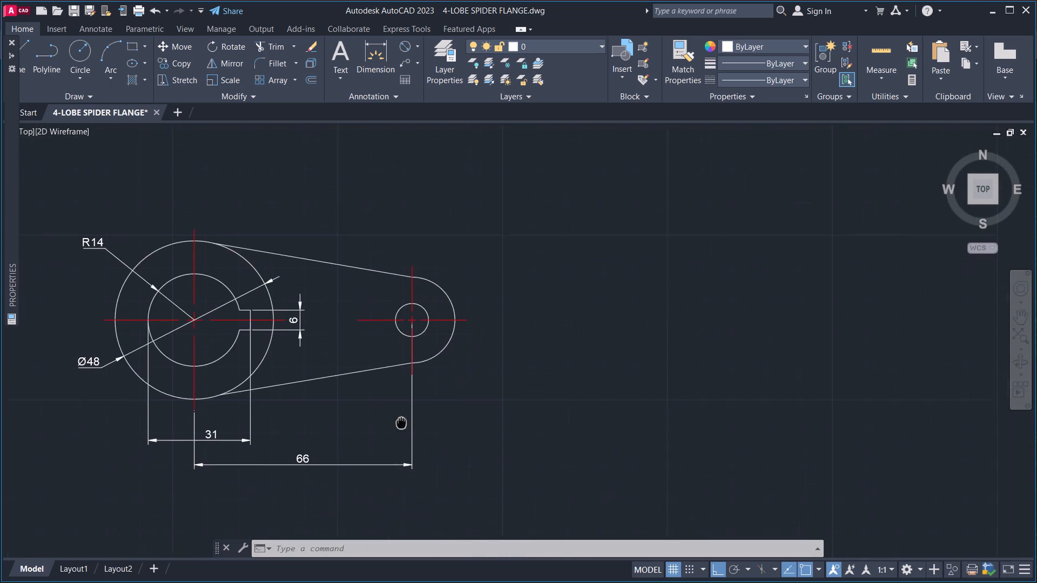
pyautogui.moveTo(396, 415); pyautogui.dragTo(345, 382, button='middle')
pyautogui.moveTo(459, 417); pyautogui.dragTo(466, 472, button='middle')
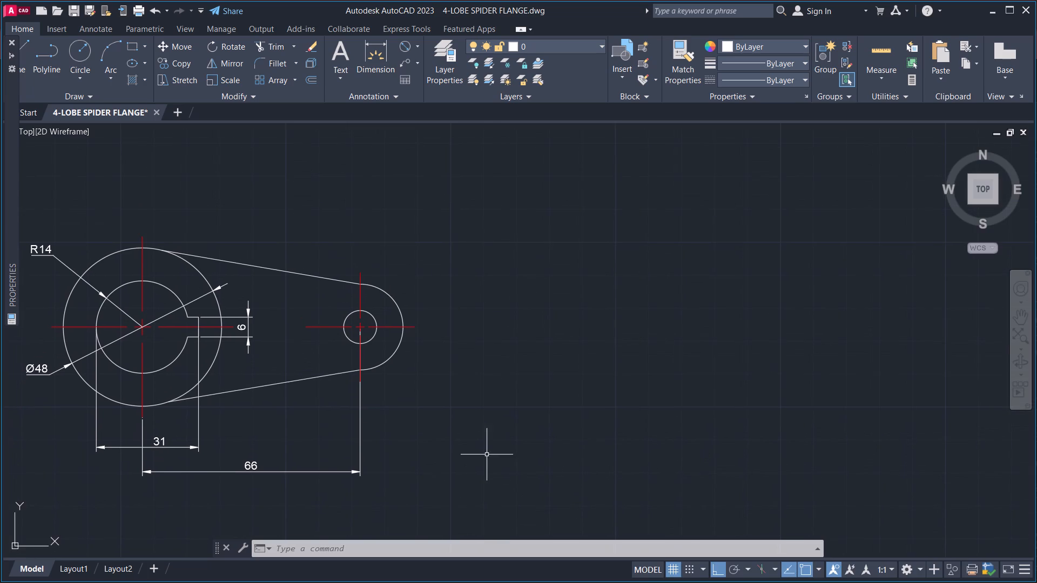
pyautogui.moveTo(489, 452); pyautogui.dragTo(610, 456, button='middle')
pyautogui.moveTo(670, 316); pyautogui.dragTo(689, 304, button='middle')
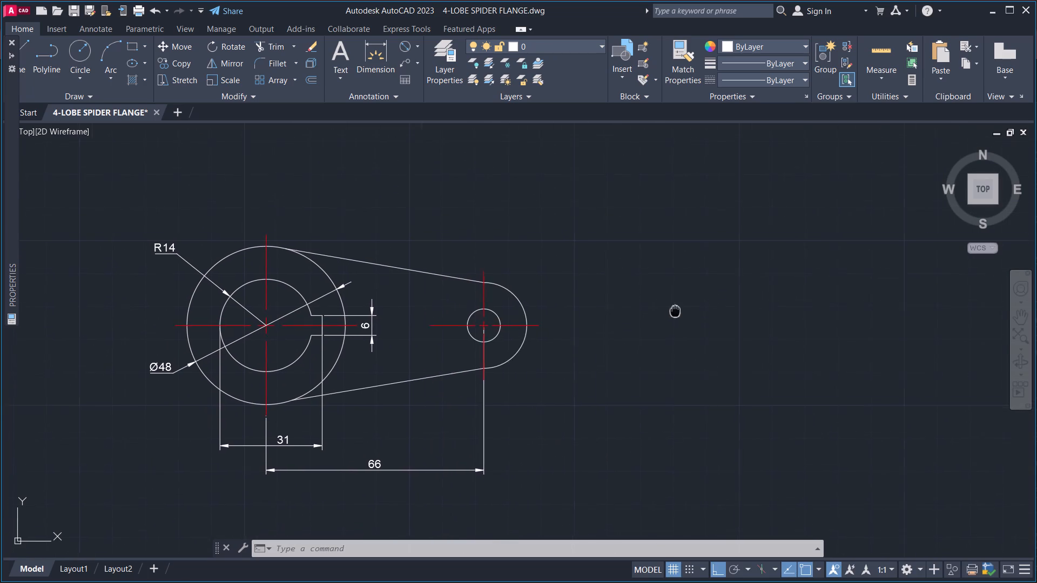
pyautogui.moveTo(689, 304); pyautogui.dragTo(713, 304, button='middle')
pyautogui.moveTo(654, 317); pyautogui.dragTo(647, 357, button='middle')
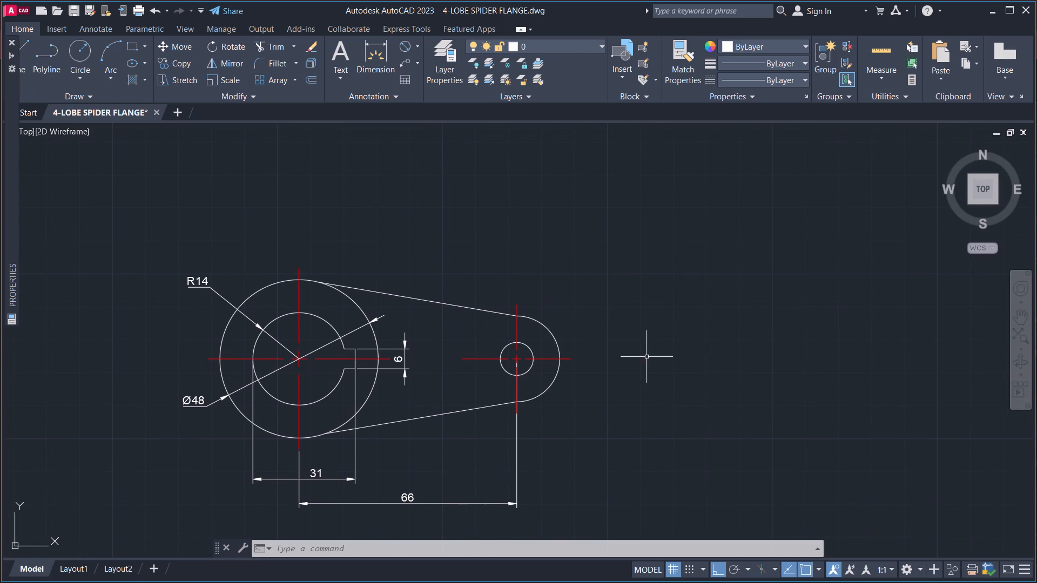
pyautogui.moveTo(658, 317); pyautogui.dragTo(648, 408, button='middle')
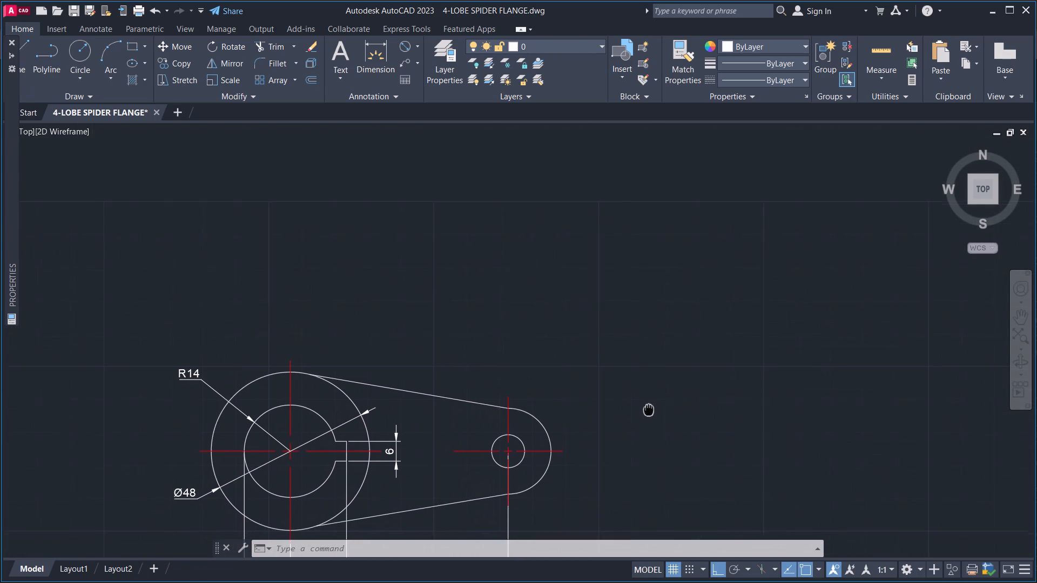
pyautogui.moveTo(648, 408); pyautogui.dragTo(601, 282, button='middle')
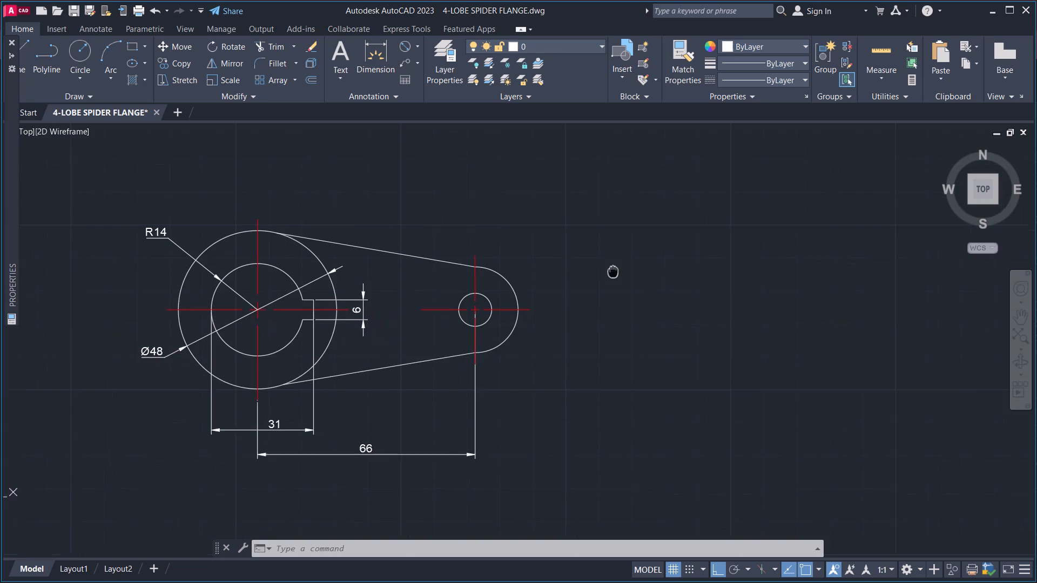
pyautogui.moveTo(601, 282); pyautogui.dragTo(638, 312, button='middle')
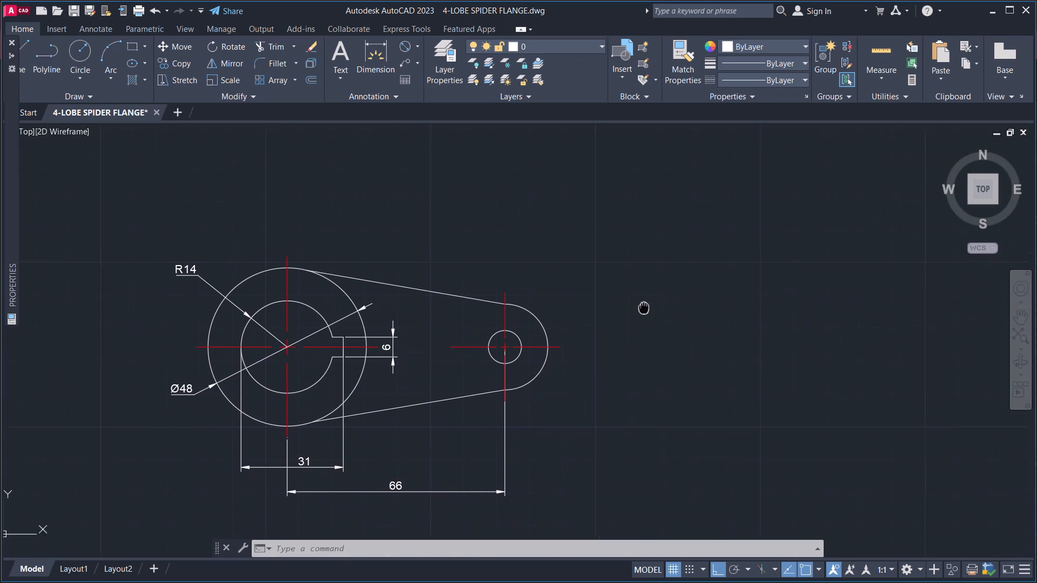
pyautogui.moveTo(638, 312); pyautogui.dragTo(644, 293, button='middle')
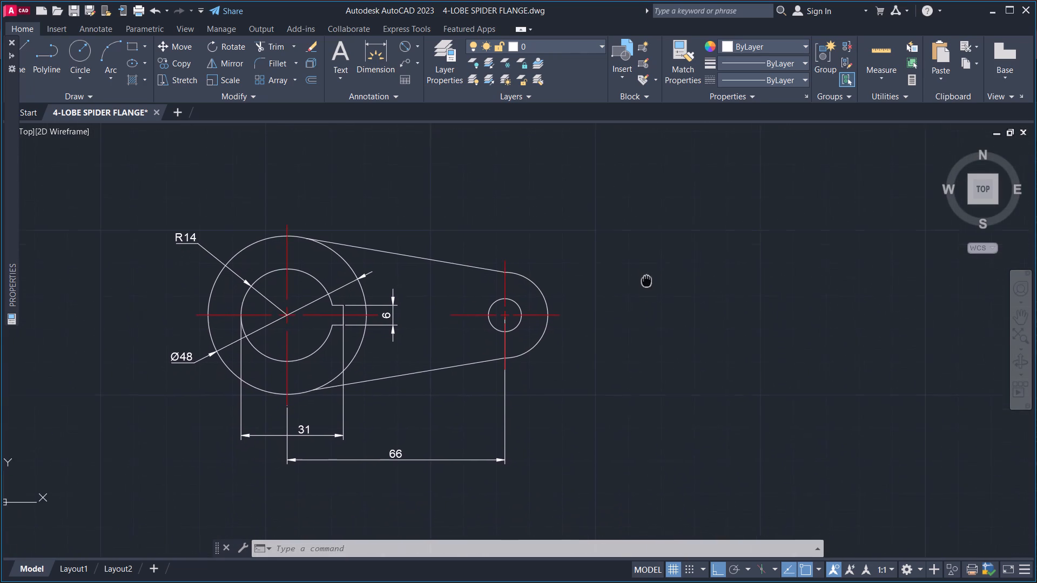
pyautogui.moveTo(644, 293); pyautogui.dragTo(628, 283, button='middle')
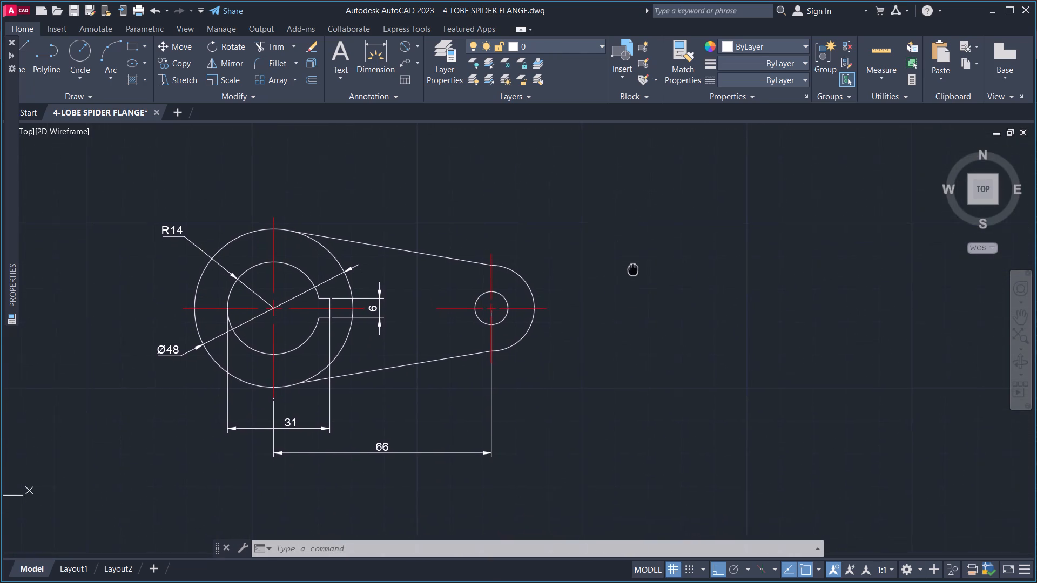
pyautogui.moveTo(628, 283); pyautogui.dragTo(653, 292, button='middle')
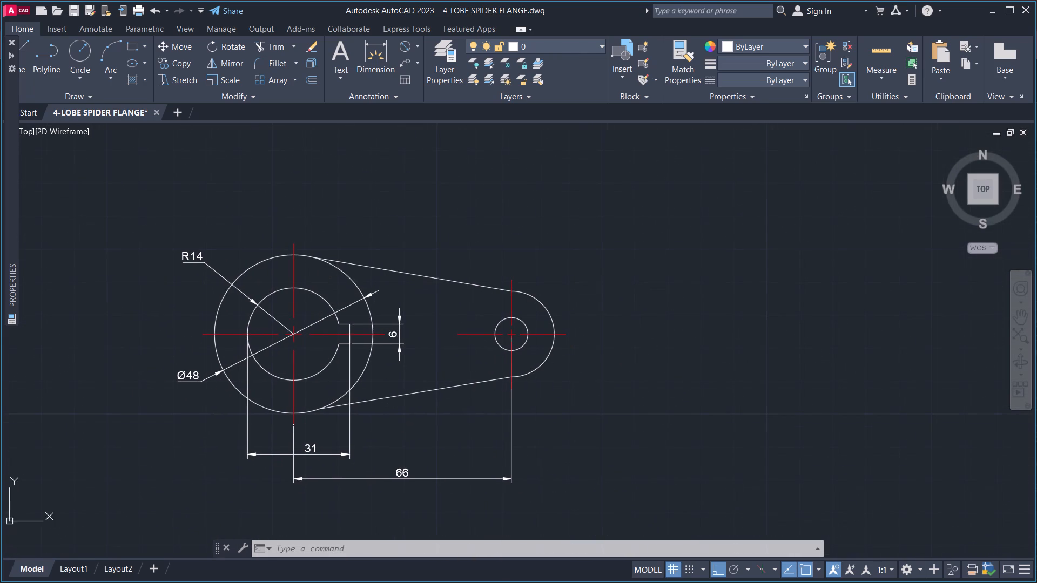
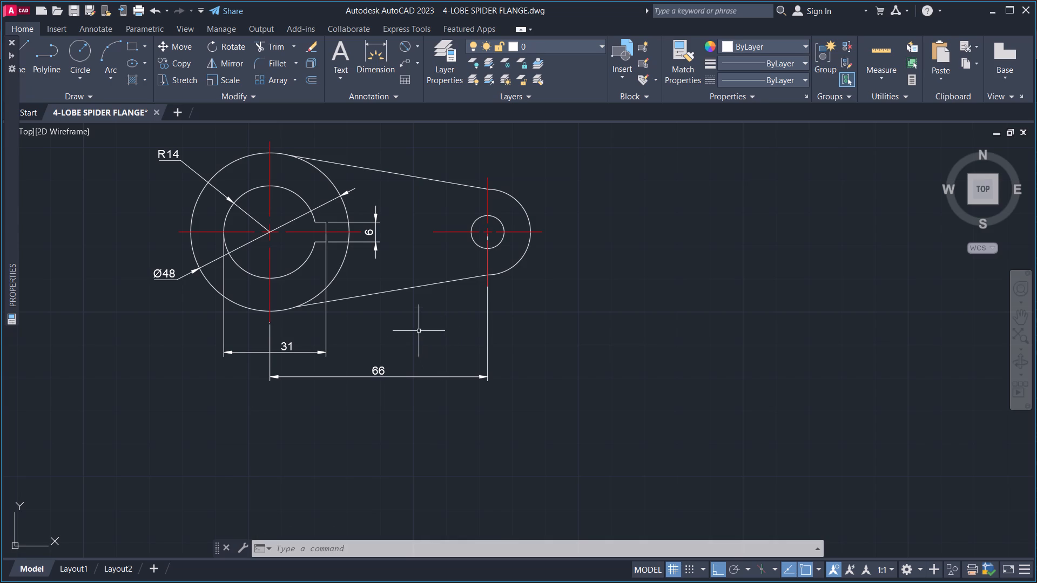
# Examine the dimensioned lever and its placement below the long horizontal line relative to the neighbouring part and circle array.
pyautogui.moveTo(406, 382); pyautogui.dragTo(436, 405, button='middle')
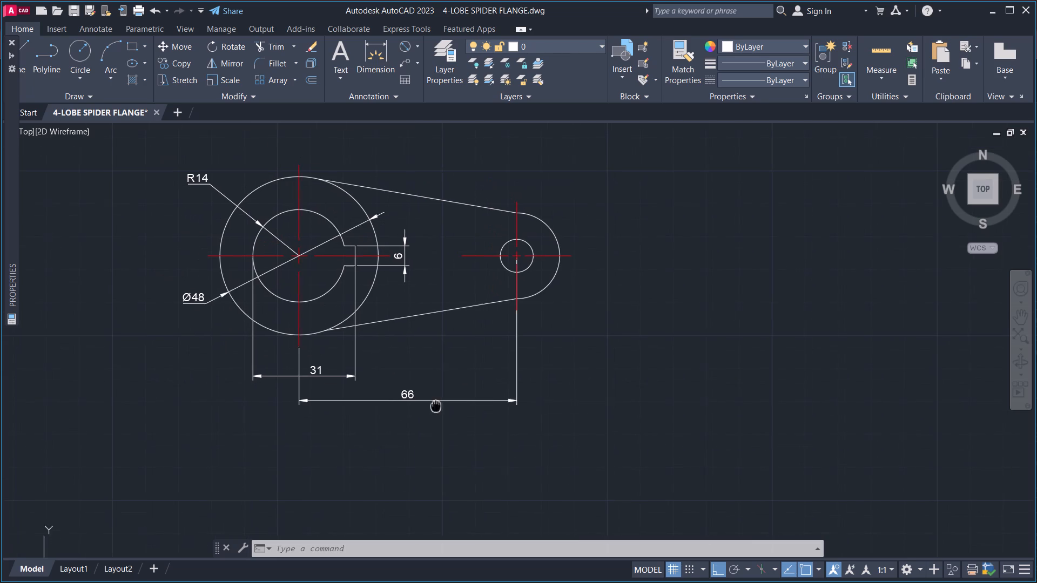
pyautogui.moveTo(194, 307); pyautogui.dragTo(215, 419, button='middle')
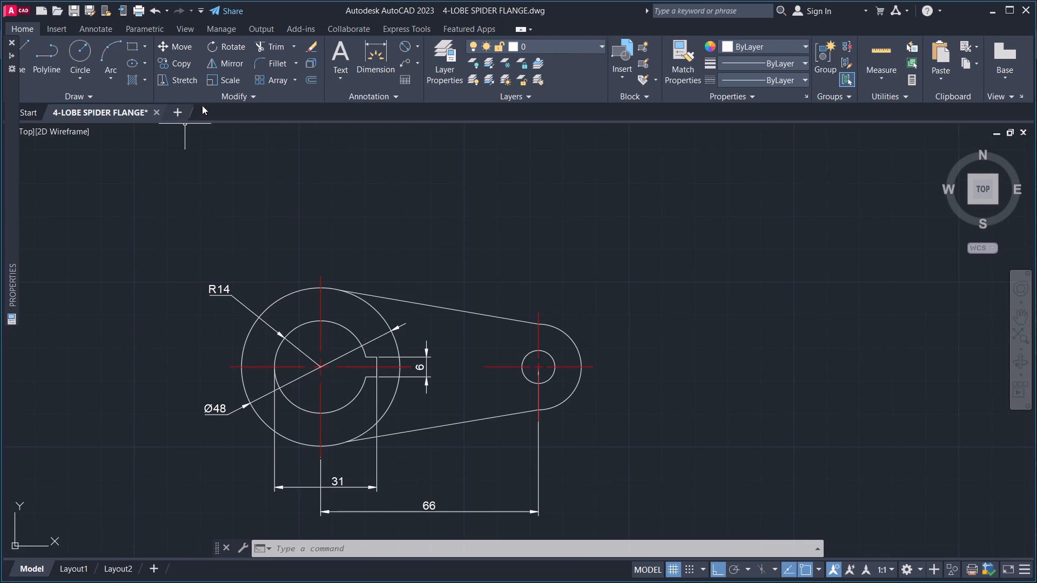
pyautogui.moveTo(232, 225); pyautogui.dragTo(267, 304, button='middle')
pyautogui.scroll(-2, 232, 235)
pyautogui.moveTo(278, 267); pyautogui.dragTo(352, 391, button='middle')
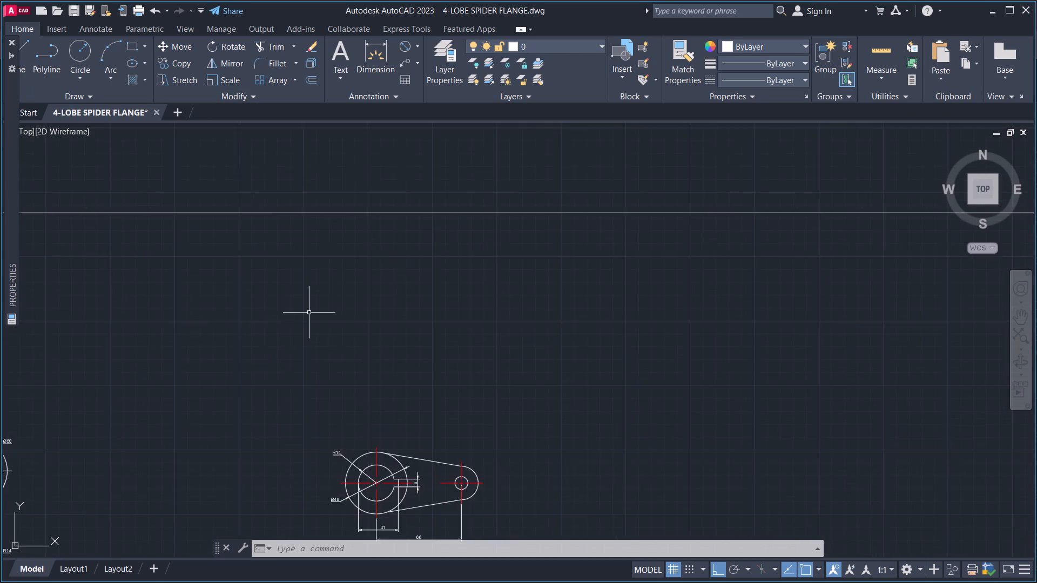
pyautogui.scroll(2, 308, 313)
pyautogui.moveTo(82, 357); pyautogui.dragTo(388, 431, button='middle')
pyautogui.scroll(-4, 375, 388)
pyautogui.moveTo(315, 403); pyautogui.dragTo(151, 320, button='middle')
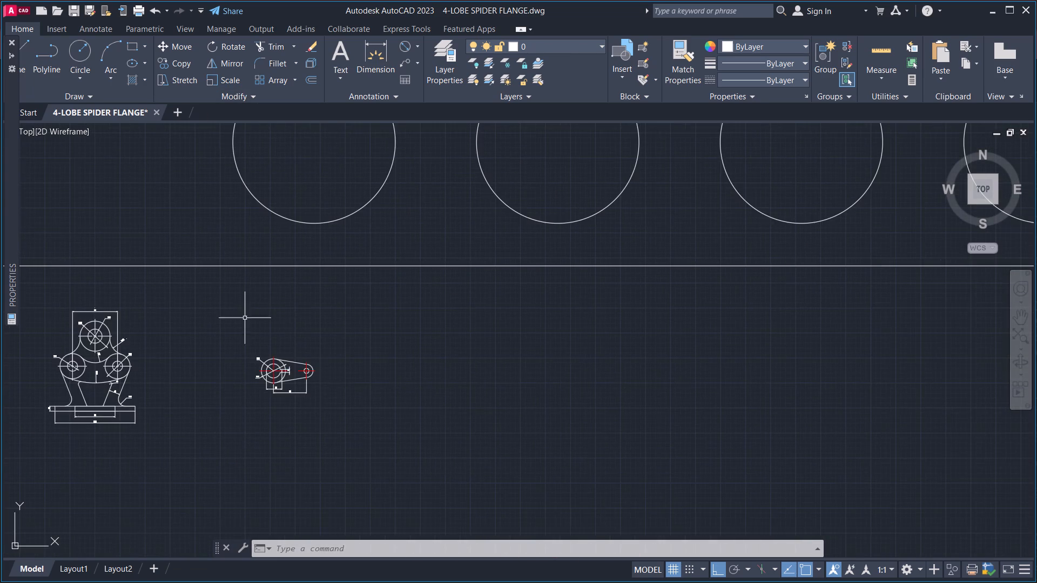
pyautogui.scroll(3, 351, 395)
pyautogui.moveTo(253, 385); pyautogui.dragTo(125, 391, button='middle')
pyautogui.moveTo(182, 378); pyautogui.dragTo(419, 455, button='middle')
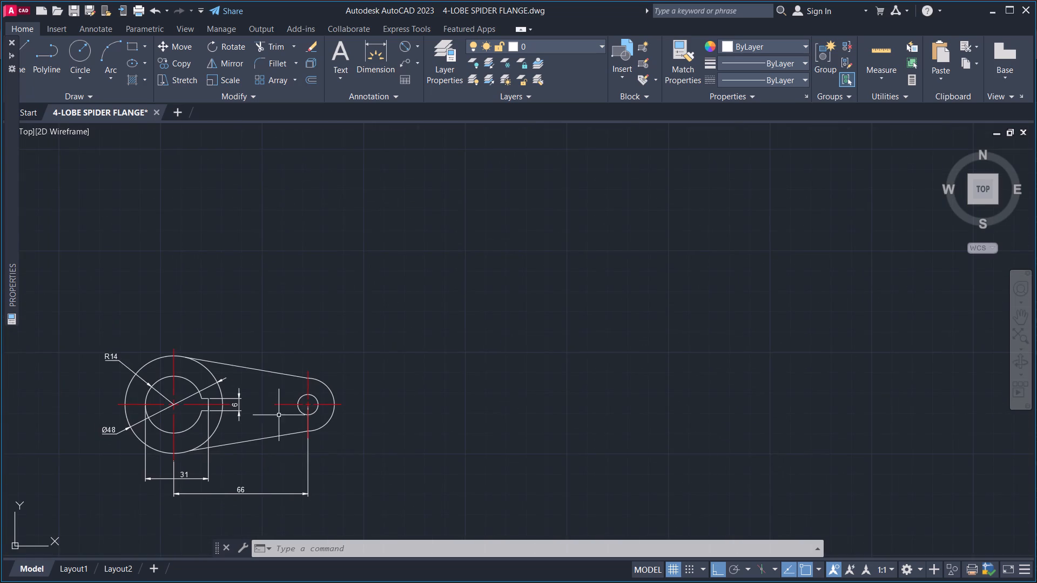
pyautogui.scroll(1, 261, 426)
pyautogui.moveTo(208, 436); pyautogui.dragTo(455, 398, button='middle')
pyautogui.moveTo(464, 391); pyautogui.dragTo(446, 343, button='middle')
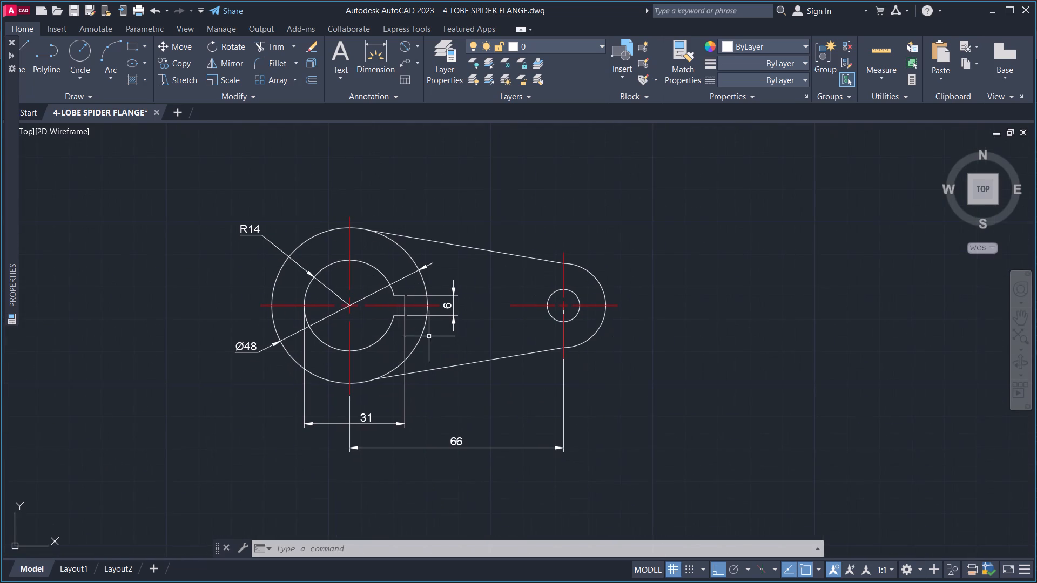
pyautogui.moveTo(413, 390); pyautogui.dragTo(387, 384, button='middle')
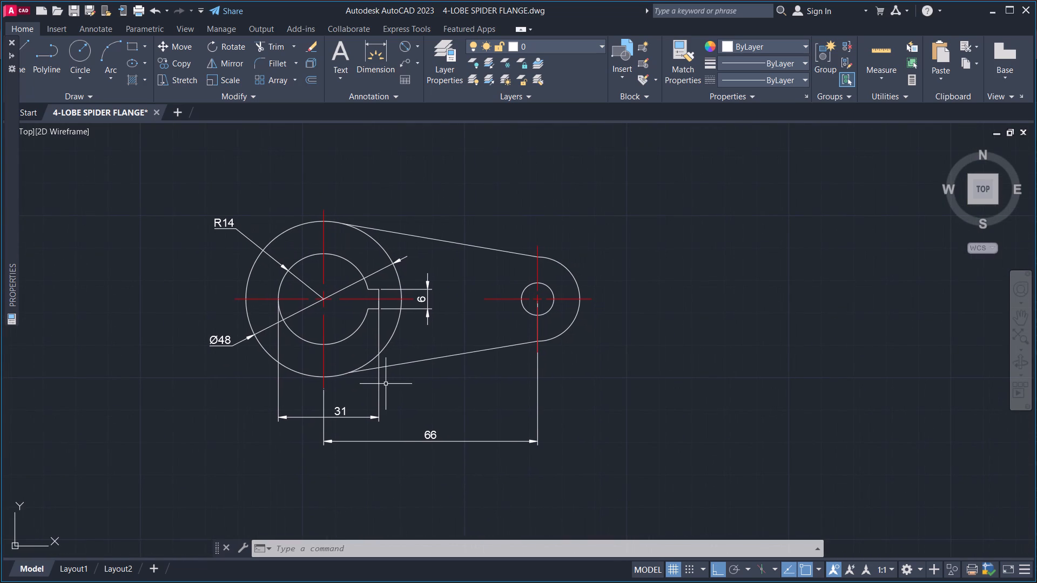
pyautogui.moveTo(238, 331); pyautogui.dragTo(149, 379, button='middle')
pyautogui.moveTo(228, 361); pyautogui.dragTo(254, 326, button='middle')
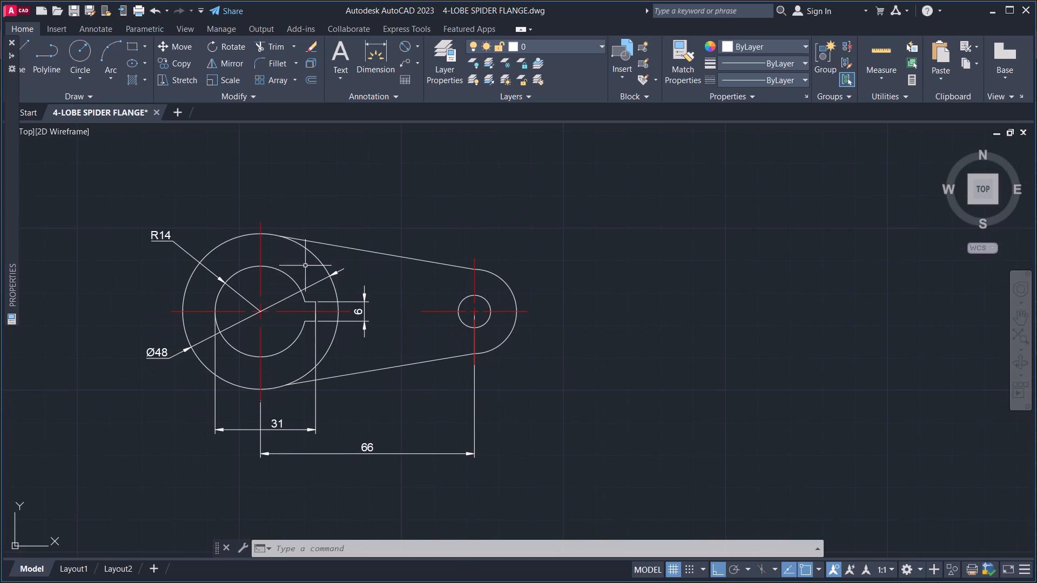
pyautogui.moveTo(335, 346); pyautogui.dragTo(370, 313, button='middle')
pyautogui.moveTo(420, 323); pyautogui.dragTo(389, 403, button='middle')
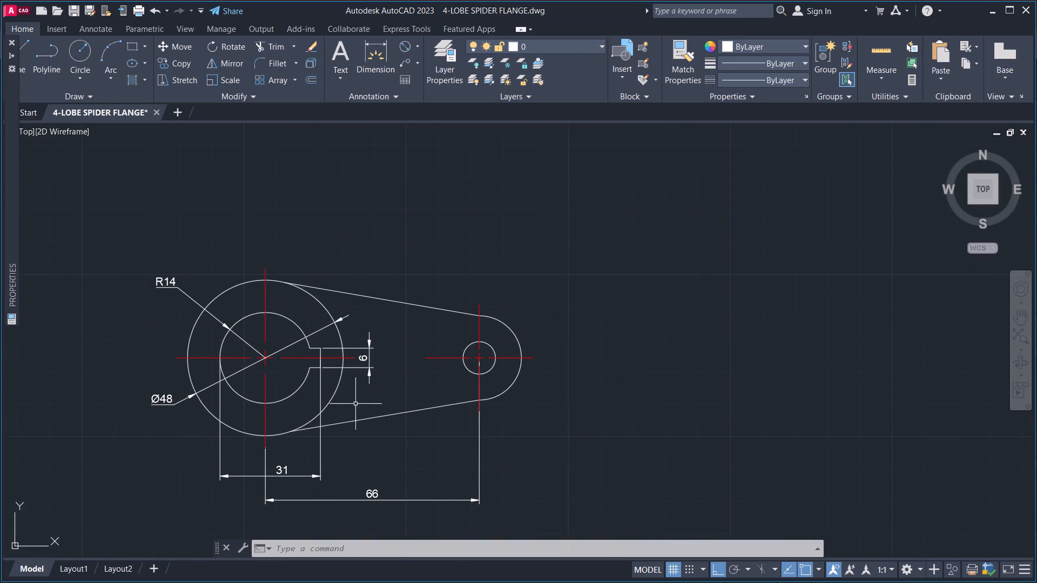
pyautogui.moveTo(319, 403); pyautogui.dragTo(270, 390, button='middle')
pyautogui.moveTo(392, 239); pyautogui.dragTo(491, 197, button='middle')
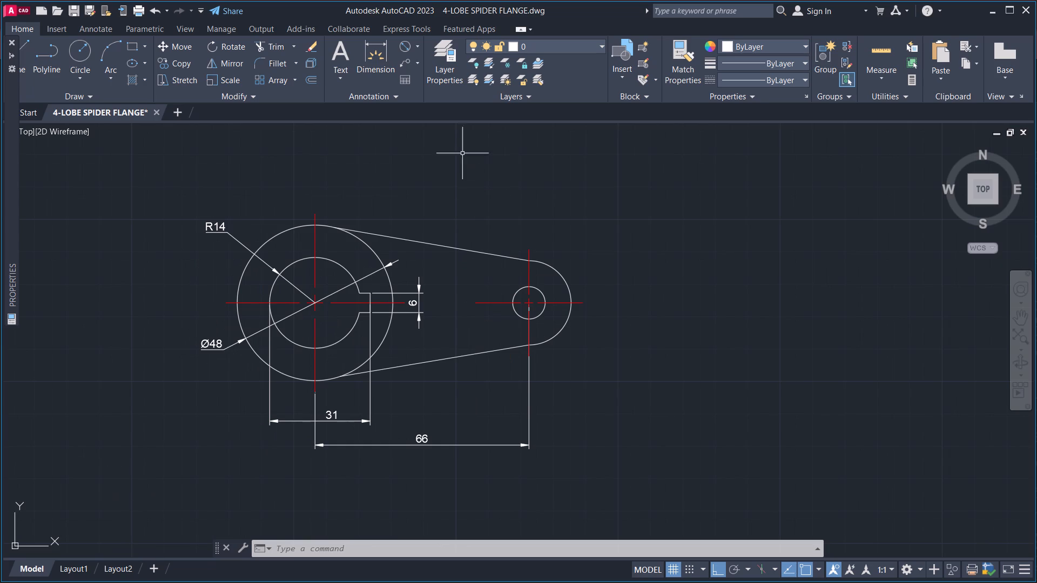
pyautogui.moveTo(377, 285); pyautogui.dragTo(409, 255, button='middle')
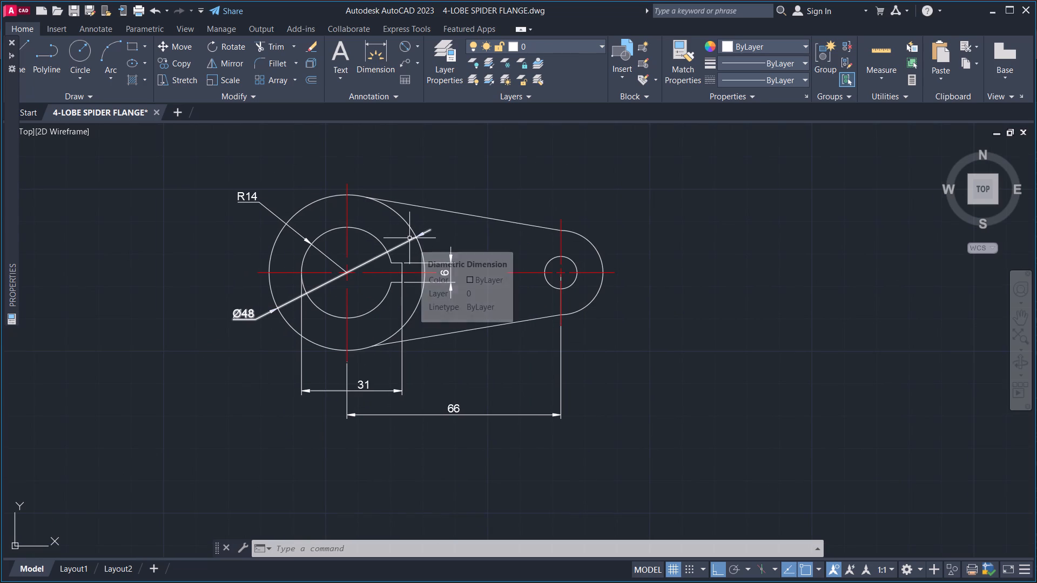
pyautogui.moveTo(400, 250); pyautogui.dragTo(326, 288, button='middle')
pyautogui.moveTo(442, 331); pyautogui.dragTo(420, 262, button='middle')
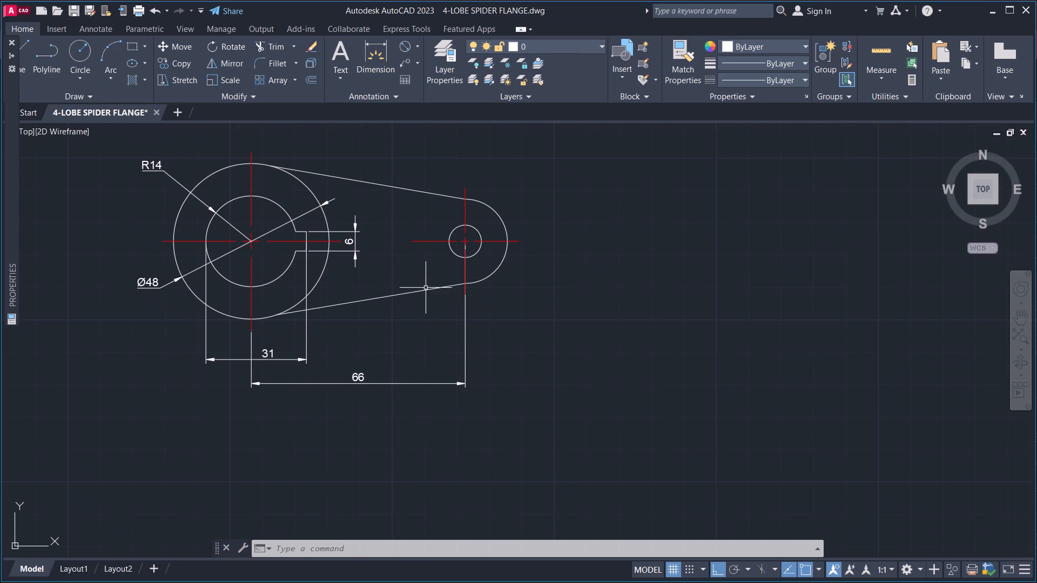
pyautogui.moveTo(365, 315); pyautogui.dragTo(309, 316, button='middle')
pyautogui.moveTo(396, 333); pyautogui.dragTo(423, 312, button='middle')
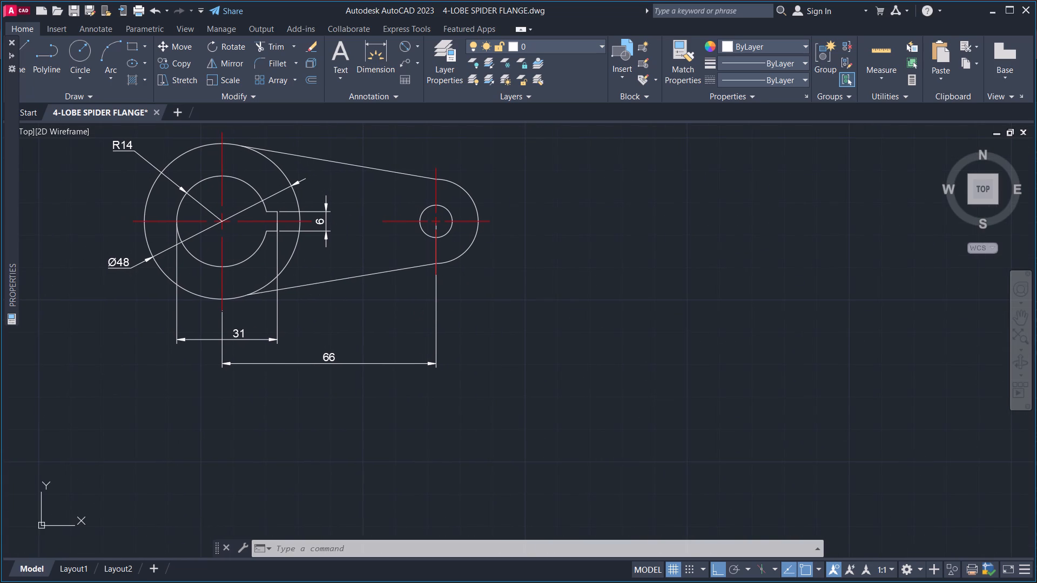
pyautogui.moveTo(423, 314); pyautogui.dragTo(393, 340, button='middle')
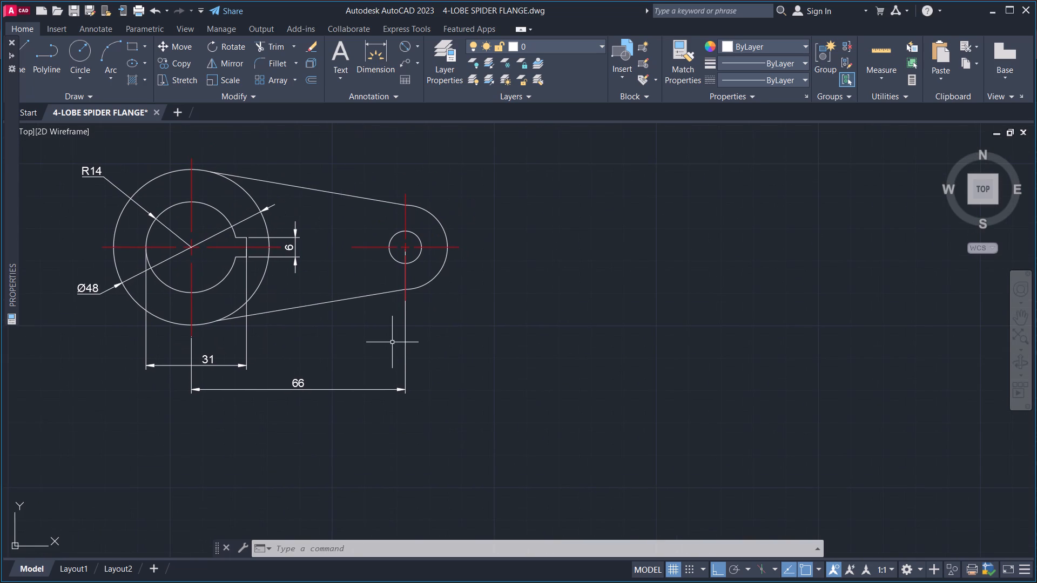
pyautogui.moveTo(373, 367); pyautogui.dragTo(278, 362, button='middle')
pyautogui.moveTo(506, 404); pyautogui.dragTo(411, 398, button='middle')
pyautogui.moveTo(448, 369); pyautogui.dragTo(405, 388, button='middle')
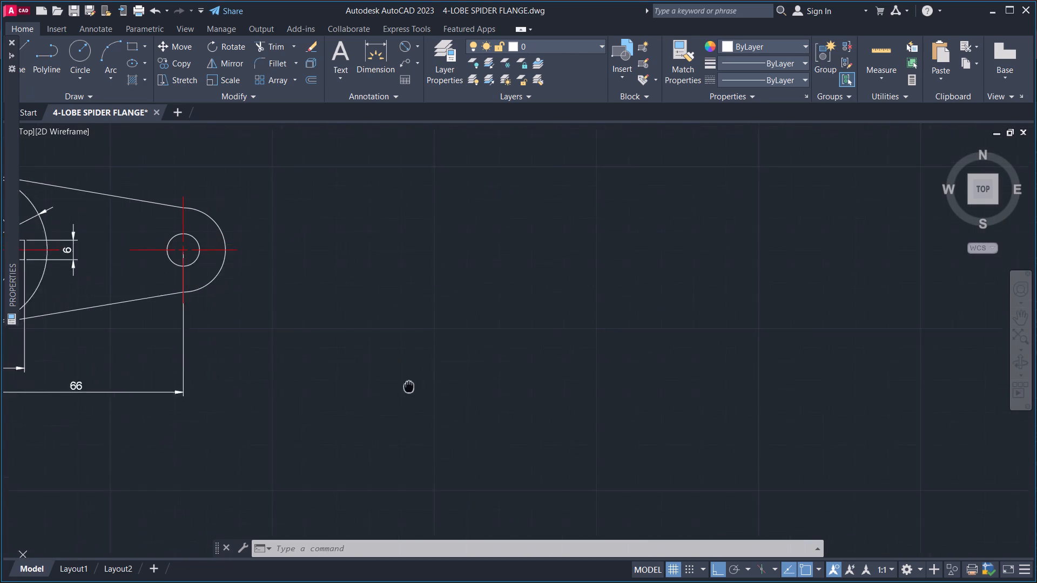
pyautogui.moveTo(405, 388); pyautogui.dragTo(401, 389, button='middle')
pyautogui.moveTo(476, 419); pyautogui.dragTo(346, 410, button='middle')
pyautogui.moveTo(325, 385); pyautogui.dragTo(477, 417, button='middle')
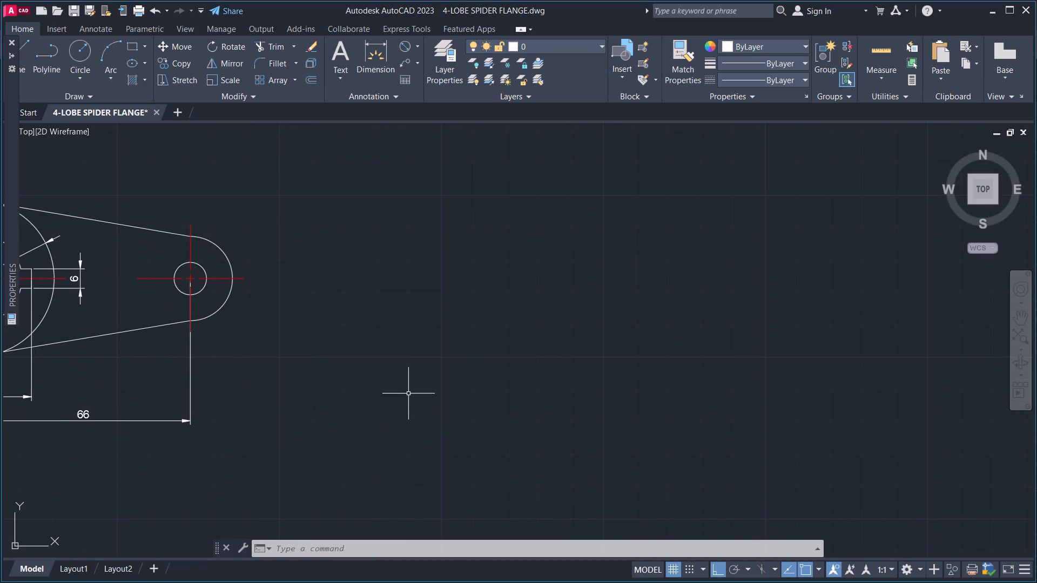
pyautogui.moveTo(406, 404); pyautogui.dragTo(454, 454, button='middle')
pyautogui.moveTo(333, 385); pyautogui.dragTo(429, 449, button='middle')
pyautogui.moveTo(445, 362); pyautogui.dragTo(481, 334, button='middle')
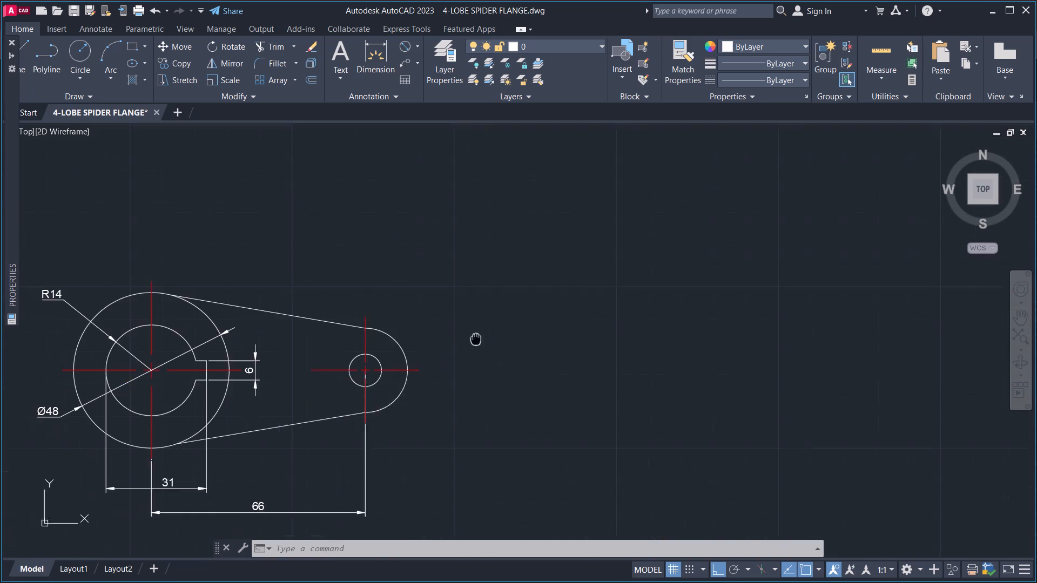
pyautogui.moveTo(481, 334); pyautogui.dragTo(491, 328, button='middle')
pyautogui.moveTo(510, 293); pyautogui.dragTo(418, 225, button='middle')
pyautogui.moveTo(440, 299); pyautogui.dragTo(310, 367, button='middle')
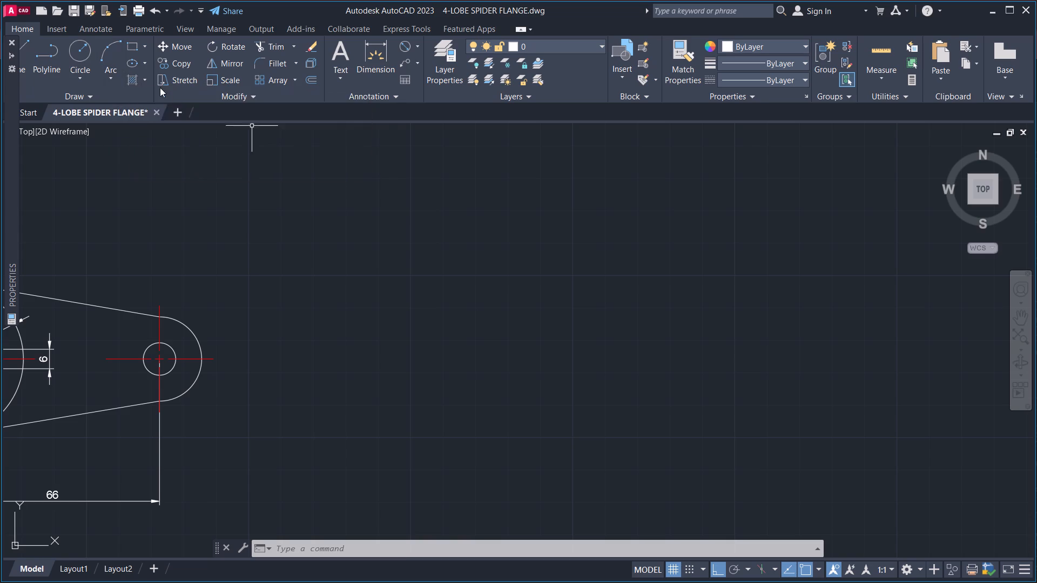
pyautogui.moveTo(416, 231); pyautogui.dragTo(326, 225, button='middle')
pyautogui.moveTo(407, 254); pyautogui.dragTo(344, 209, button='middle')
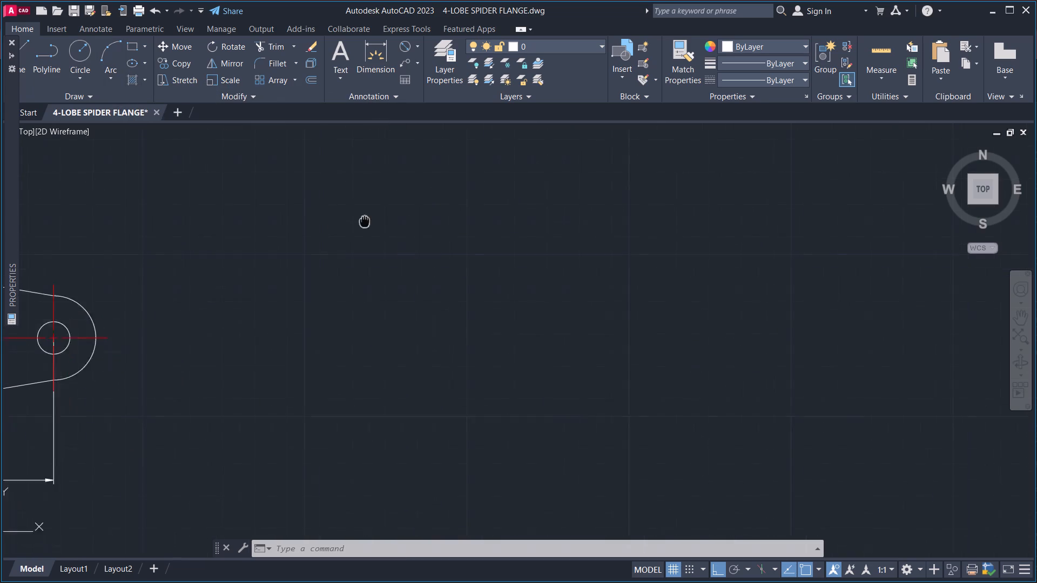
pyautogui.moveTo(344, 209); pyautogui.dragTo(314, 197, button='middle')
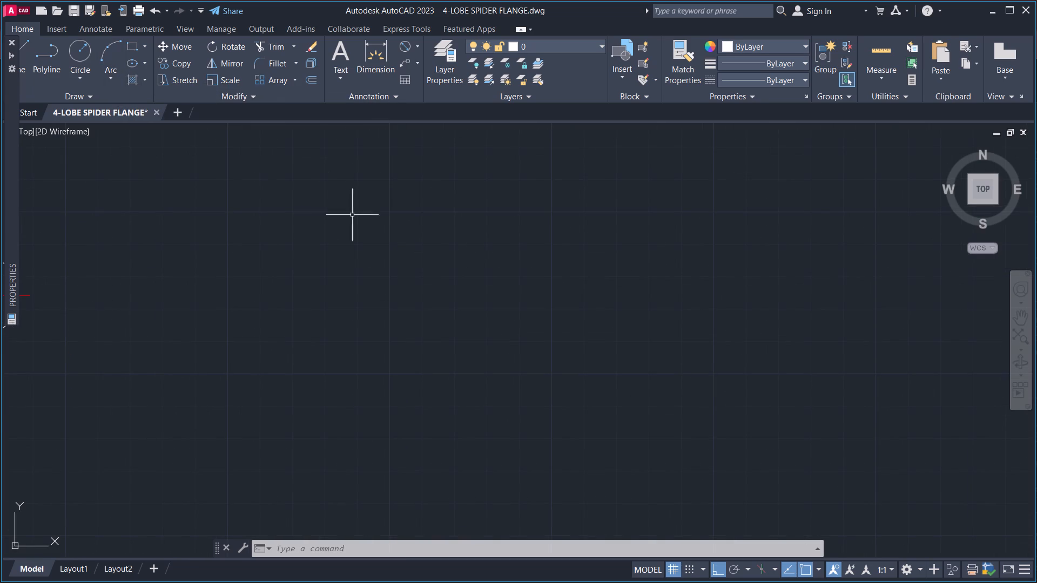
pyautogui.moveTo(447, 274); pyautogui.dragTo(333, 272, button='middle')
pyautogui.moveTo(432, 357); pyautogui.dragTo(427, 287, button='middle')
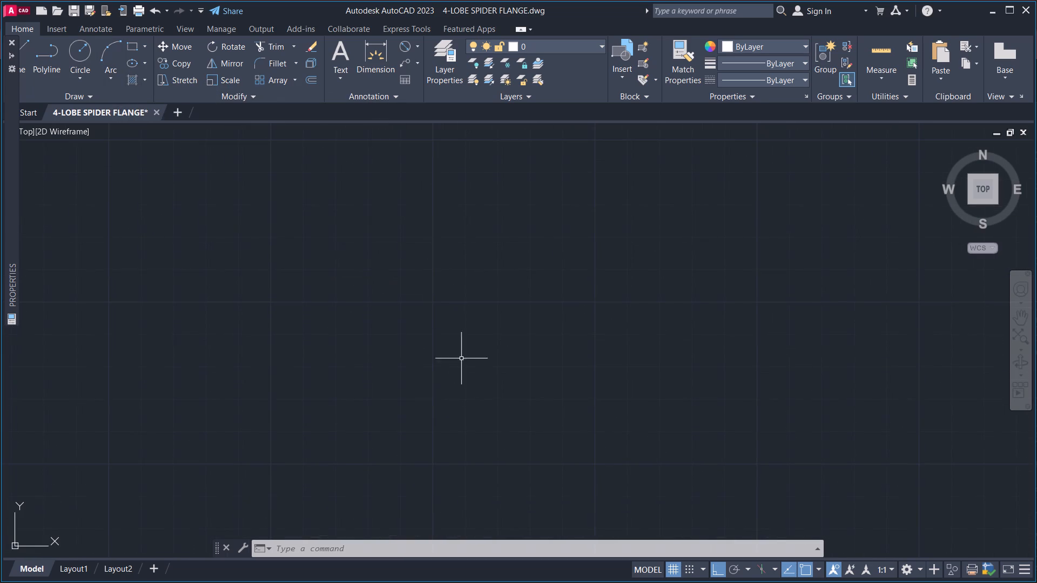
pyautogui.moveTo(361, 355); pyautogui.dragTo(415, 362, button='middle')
# Examine the lever's keyed bore up close, including the keyway edges and the keyway width dimension.
pyautogui.scroll(-1, 394, 361)
pyautogui.moveTo(305, 357); pyautogui.dragTo(520, 386, button='middle')
pyautogui.moveTo(346, 370); pyautogui.dragTo(520, 415, button='middle')
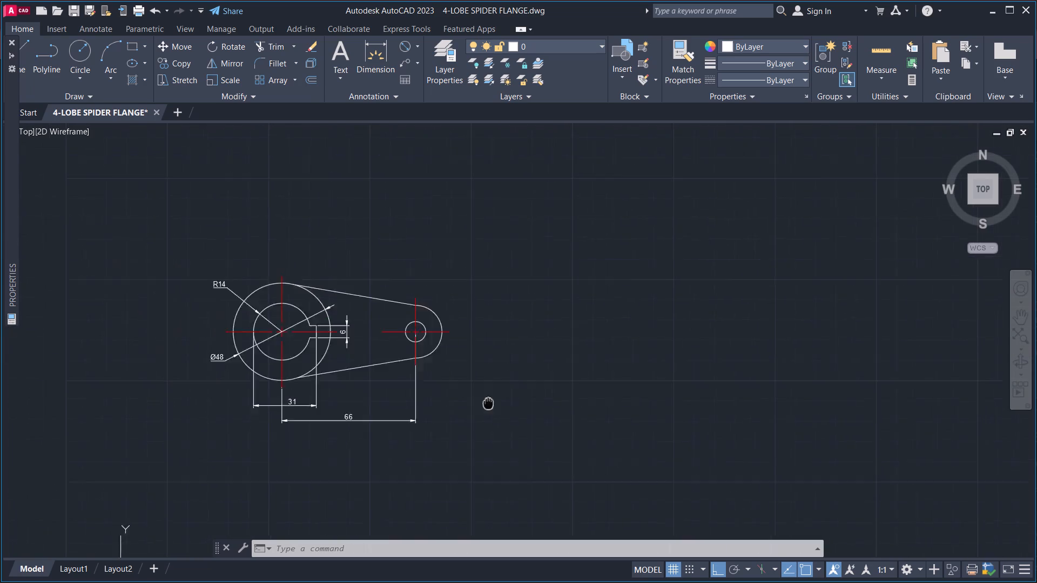
pyautogui.moveTo(520, 415); pyautogui.dragTo(551, 431, button='middle')
pyautogui.scroll(2, 372, 409)
pyautogui.moveTo(472, 436); pyautogui.dragTo(442, 384, button='middle')
pyautogui.scroll(1, 380, 357)
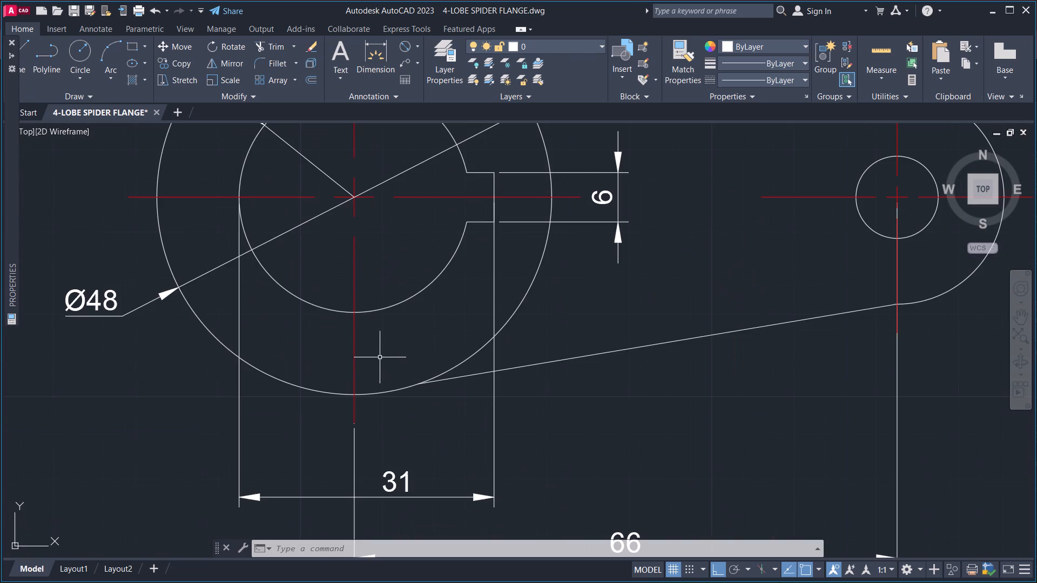
pyautogui.moveTo(427, 365); pyautogui.dragTo(393, 420, button='middle')
pyautogui.scroll(1, 396, 395)
pyautogui.moveTo(402, 397); pyautogui.dragTo(473, 480, button='middle')
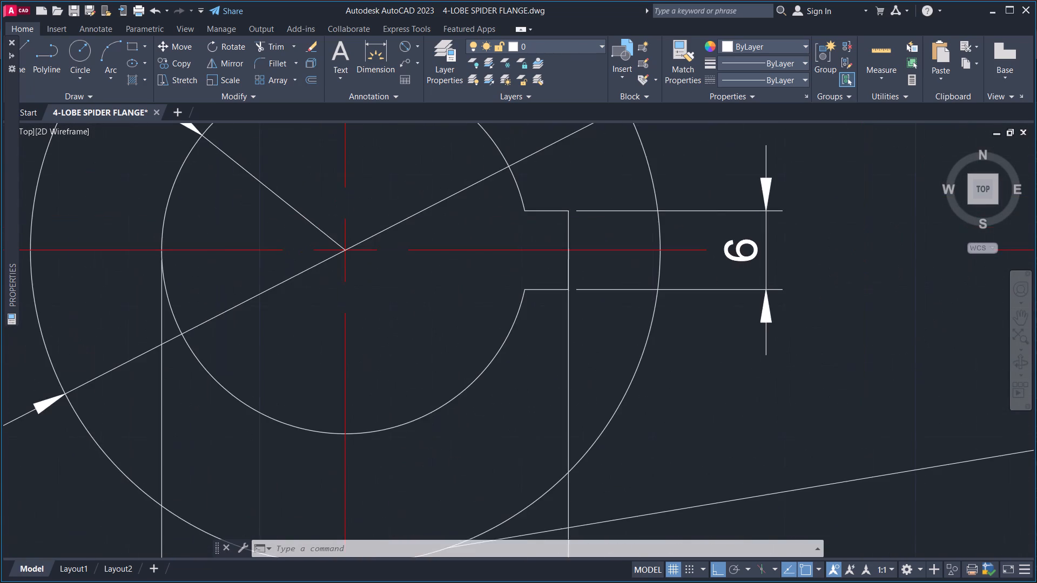
pyautogui.scroll(-1, 454, 382)
pyautogui.moveTo(444, 345); pyautogui.dragTo(405, 306, button='middle')
pyautogui.scroll(2, 553, 282)
pyautogui.moveTo(523, 314); pyautogui.dragTo(510, 343, button='middle')
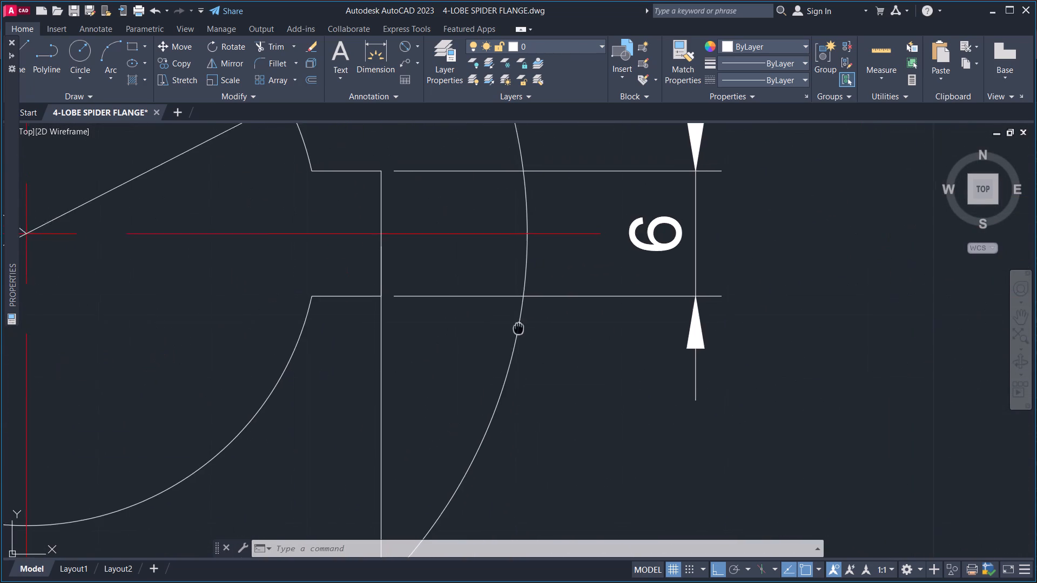
pyautogui.moveTo(510, 343); pyautogui.dragTo(443, 407, button='middle')
pyautogui.moveTo(334, 258); pyautogui.dragTo(339, 300, button='middle')
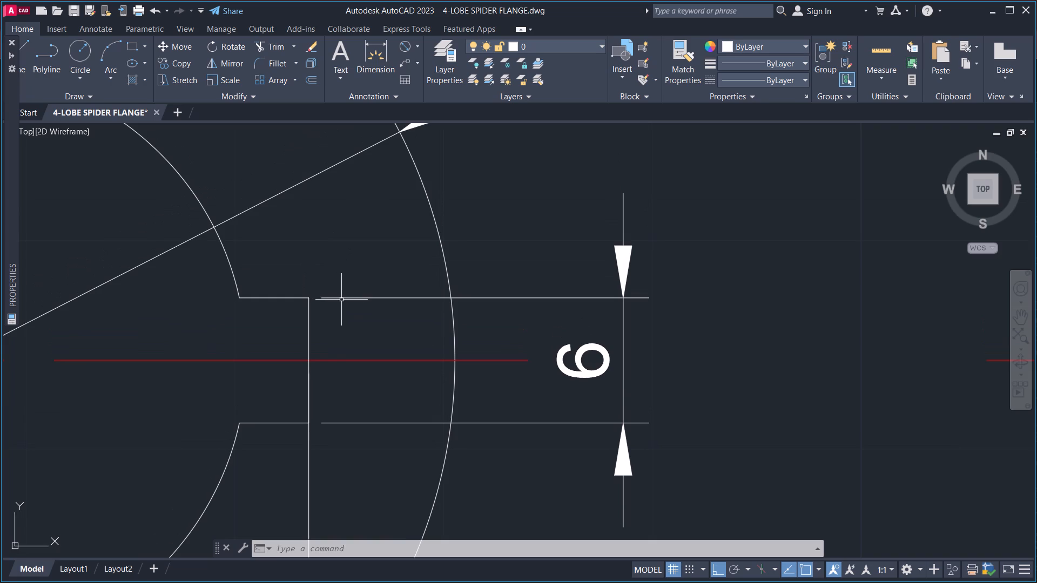
pyautogui.moveTo(272, 300); pyautogui.dragTo(134, 289, button='middle')
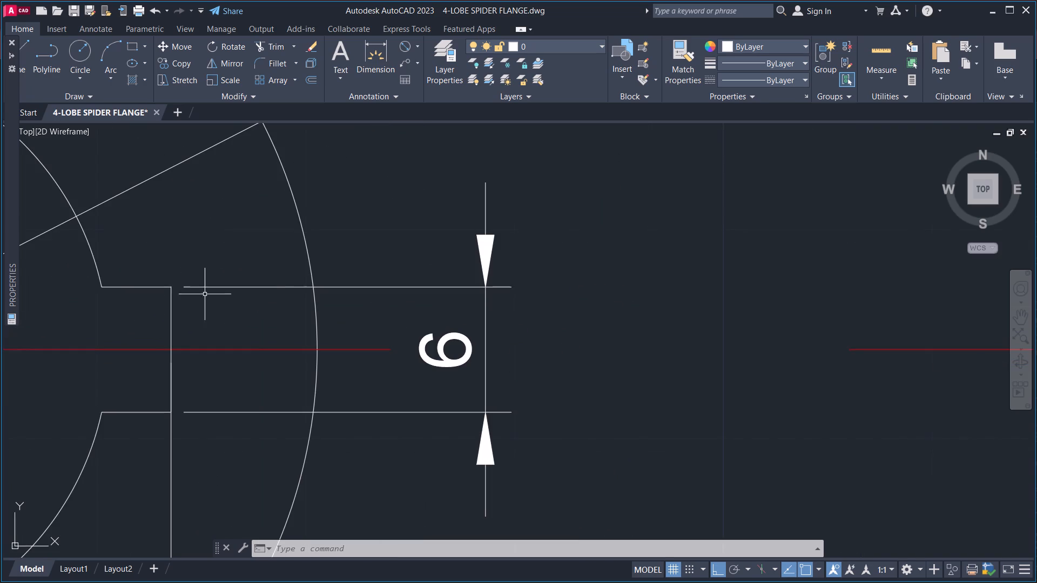
pyautogui.moveTo(280, 310); pyautogui.dragTo(194, 343, button='middle')
pyautogui.moveTo(217, 336); pyautogui.dragTo(247, 231, button='middle')
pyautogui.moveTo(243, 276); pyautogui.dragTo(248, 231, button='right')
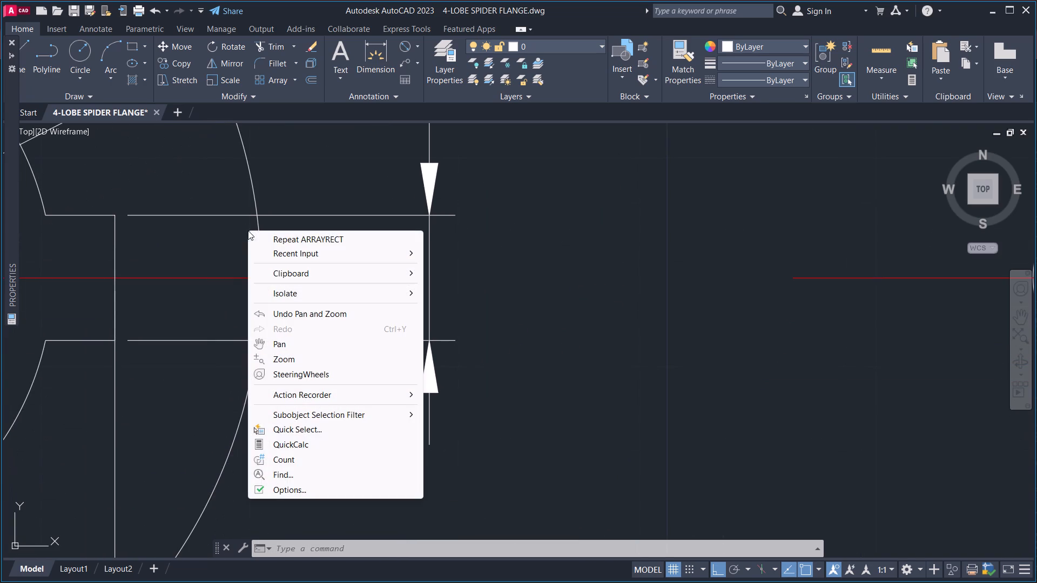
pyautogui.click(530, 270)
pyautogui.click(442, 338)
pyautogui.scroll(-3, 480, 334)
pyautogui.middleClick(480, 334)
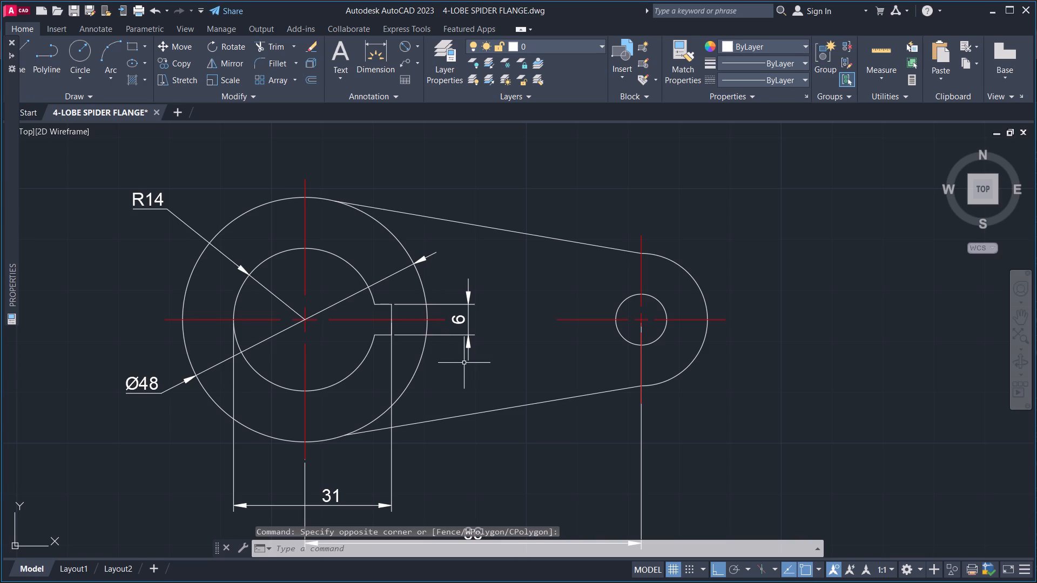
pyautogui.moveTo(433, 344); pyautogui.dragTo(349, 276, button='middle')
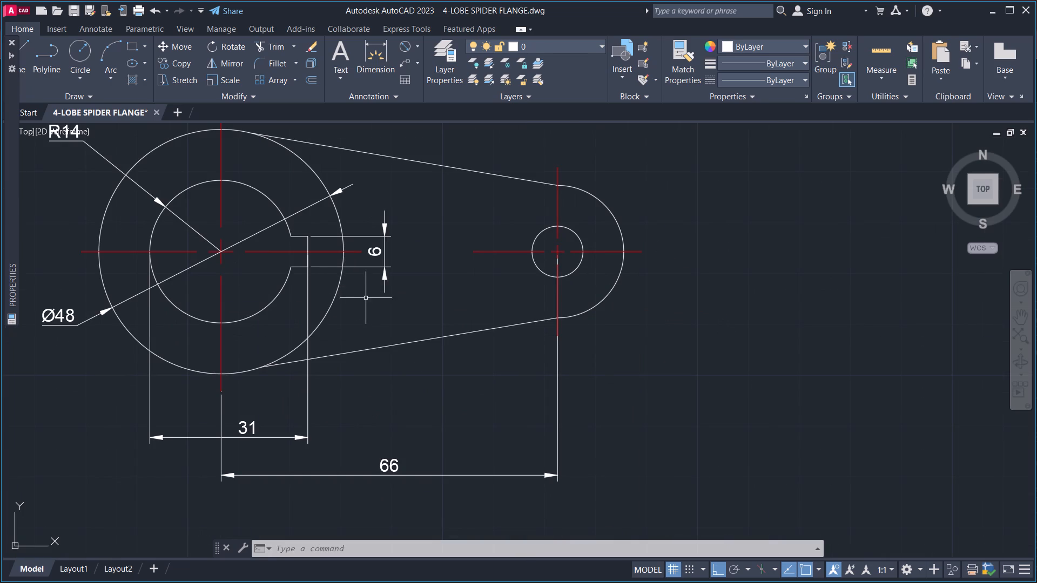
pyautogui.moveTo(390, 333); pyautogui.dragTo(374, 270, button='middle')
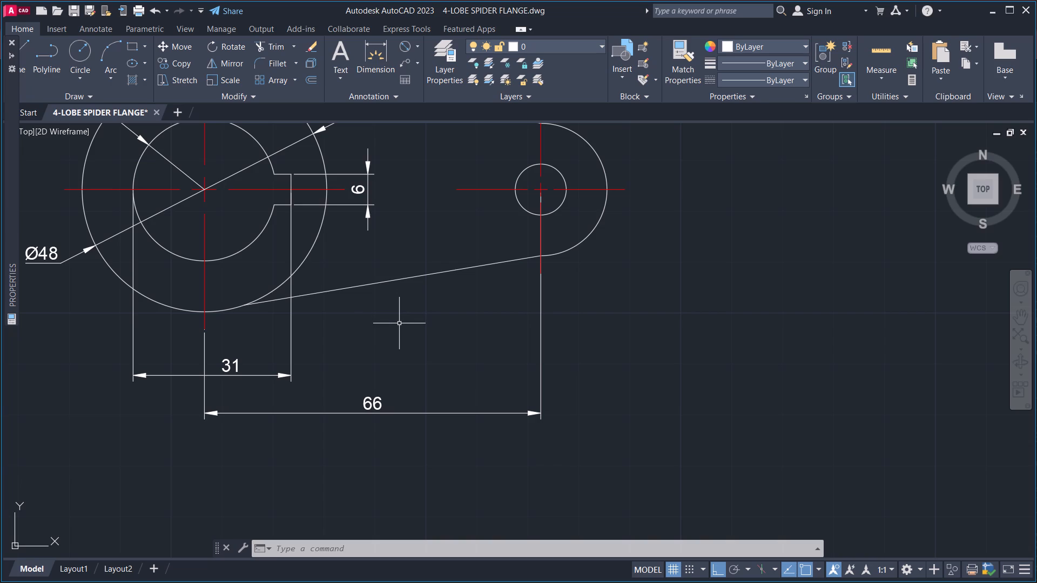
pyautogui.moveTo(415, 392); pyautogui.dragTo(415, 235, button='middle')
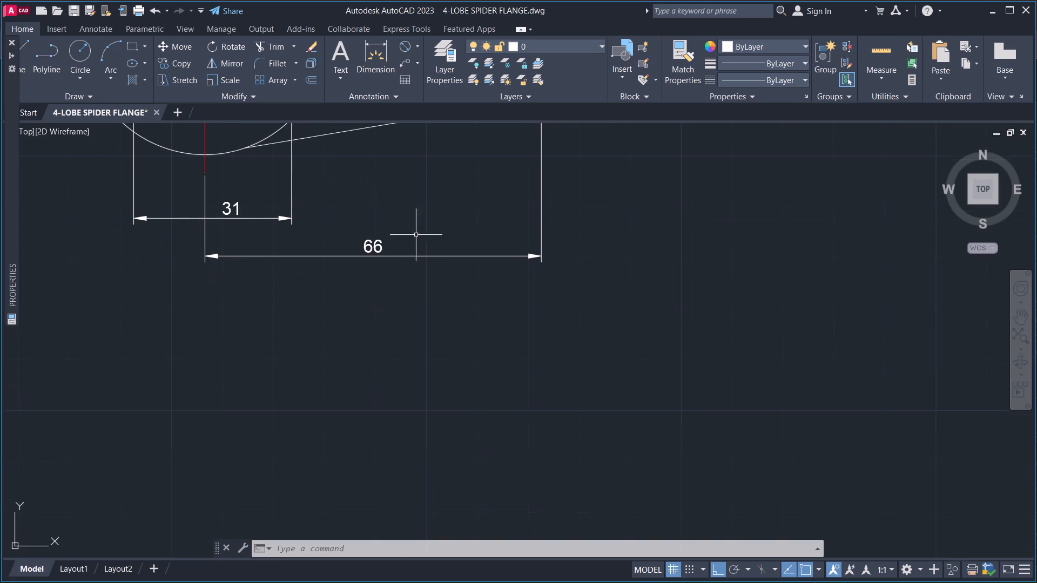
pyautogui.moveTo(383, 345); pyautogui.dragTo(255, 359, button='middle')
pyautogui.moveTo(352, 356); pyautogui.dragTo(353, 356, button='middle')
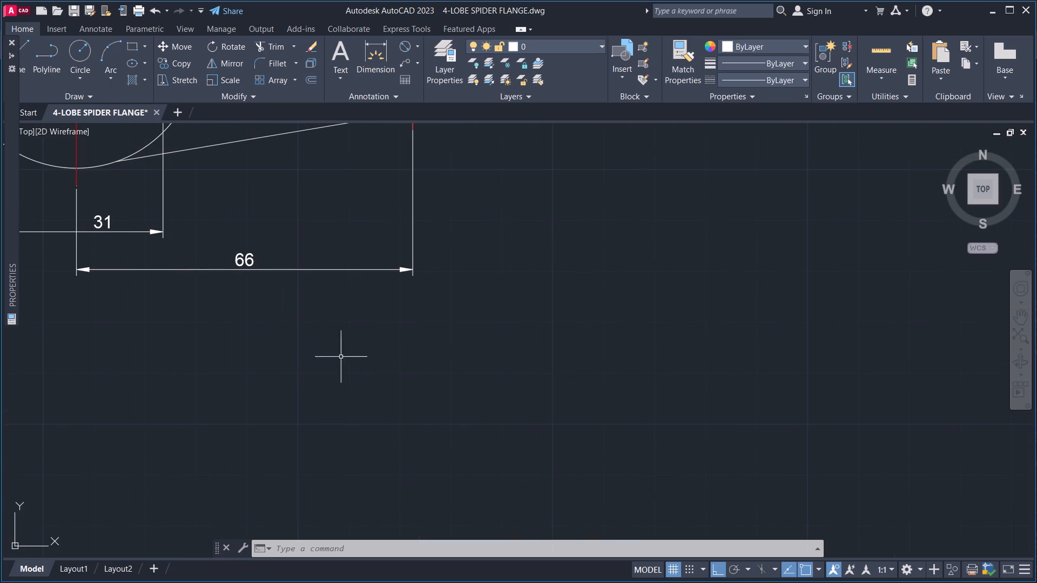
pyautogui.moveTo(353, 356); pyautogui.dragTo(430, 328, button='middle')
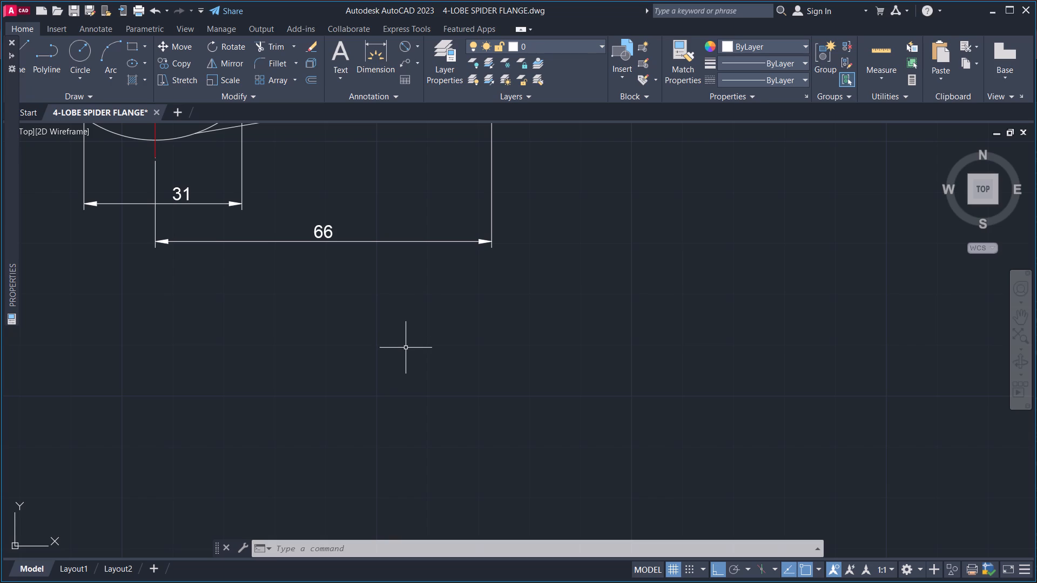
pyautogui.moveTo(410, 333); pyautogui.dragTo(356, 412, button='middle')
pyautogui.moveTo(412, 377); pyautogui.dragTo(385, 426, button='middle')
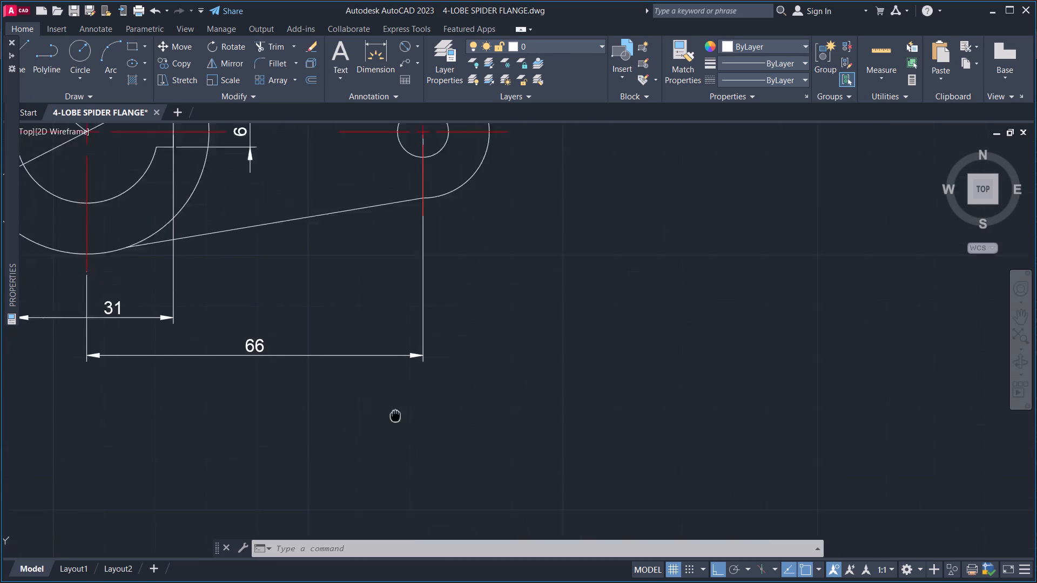
# Examine the lever's rounded small end, tangent edges and keyed hub together with their dimensions.
pyautogui.moveTo(385, 426); pyautogui.dragTo(362, 442, button='middle')
pyautogui.moveTo(433, 406); pyautogui.dragTo(398, 460, button='middle')
pyautogui.moveTo(416, 434); pyautogui.dragTo(412, 438, button='middle')
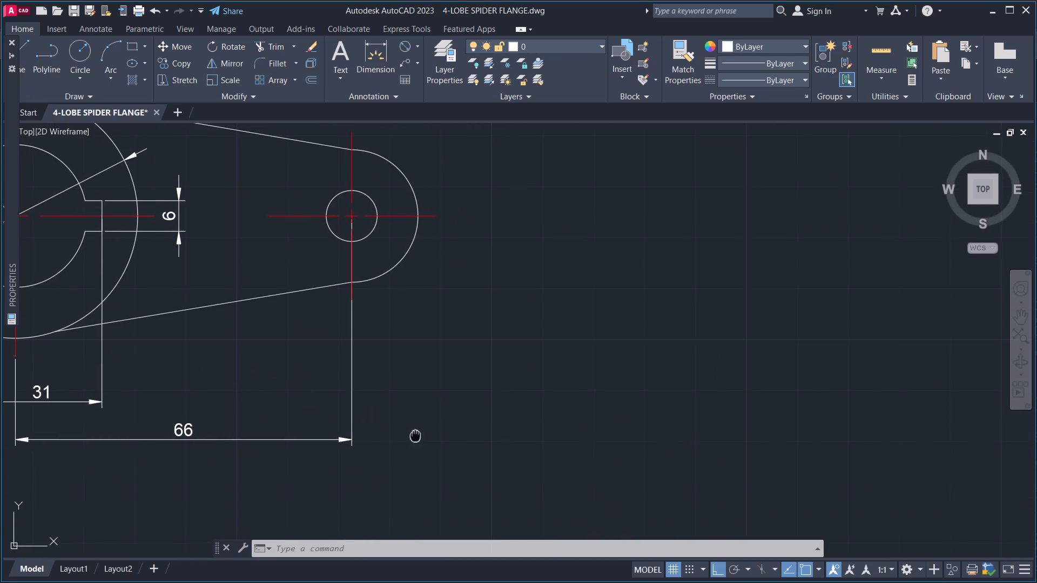
pyautogui.moveTo(412, 438); pyautogui.dragTo(346, 475, button='middle')
pyautogui.moveTo(441, 440); pyautogui.dragTo(356, 460, button='middle')
pyautogui.moveTo(448, 453); pyautogui.dragTo(352, 472, button='middle')
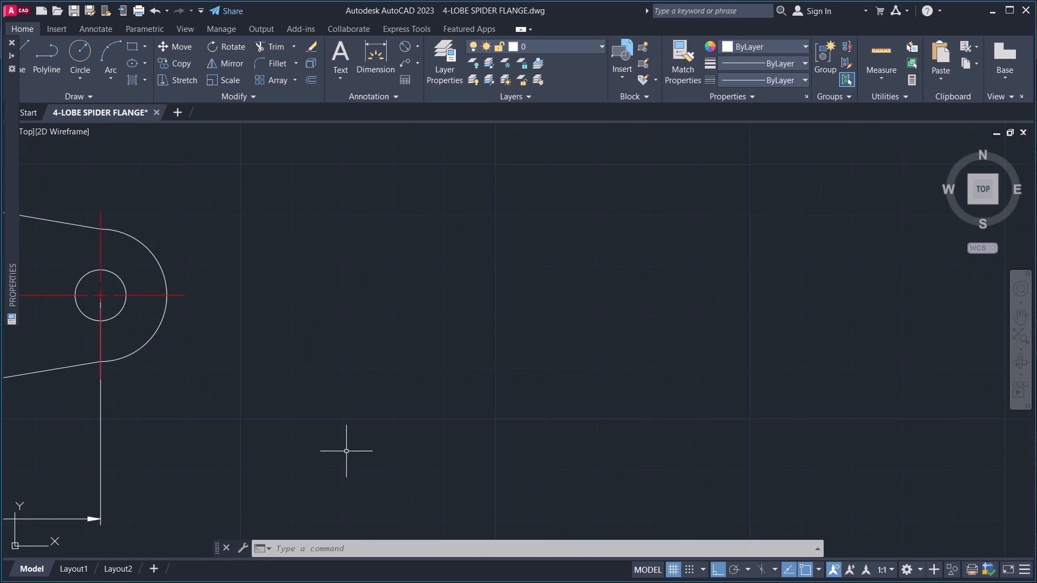
pyautogui.scroll(-2, 401, 432)
pyautogui.moveTo(352, 430); pyautogui.dragTo(419, 409, button='middle')
pyautogui.scroll(2, 305, 397)
pyautogui.moveTo(296, 406); pyautogui.dragTo(433, 439, button='middle')
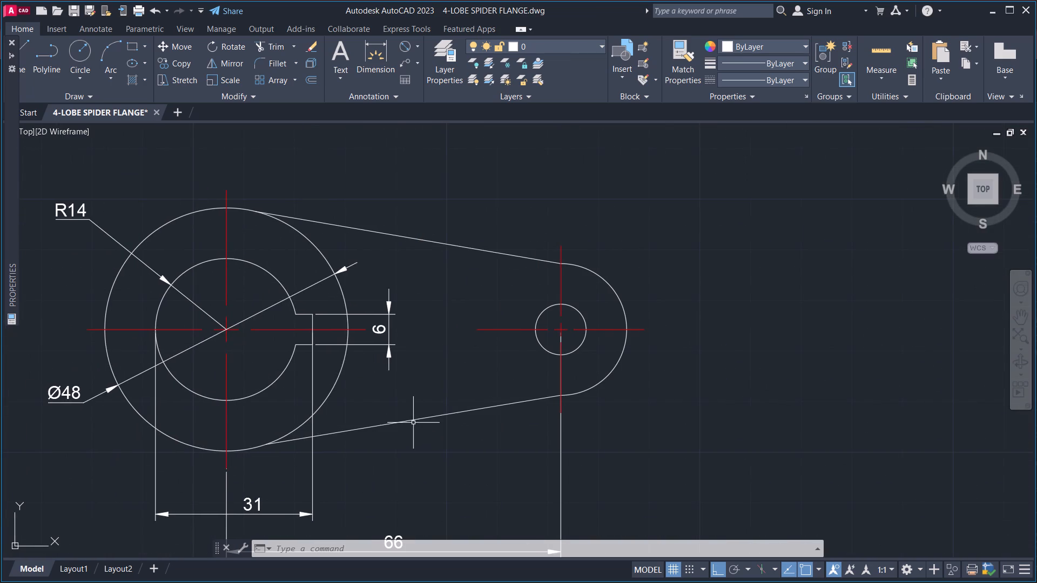
pyautogui.moveTo(393, 420); pyautogui.dragTo(426, 452, button='middle')
pyautogui.moveTo(426, 379); pyautogui.dragTo(388, 414, button='middle')
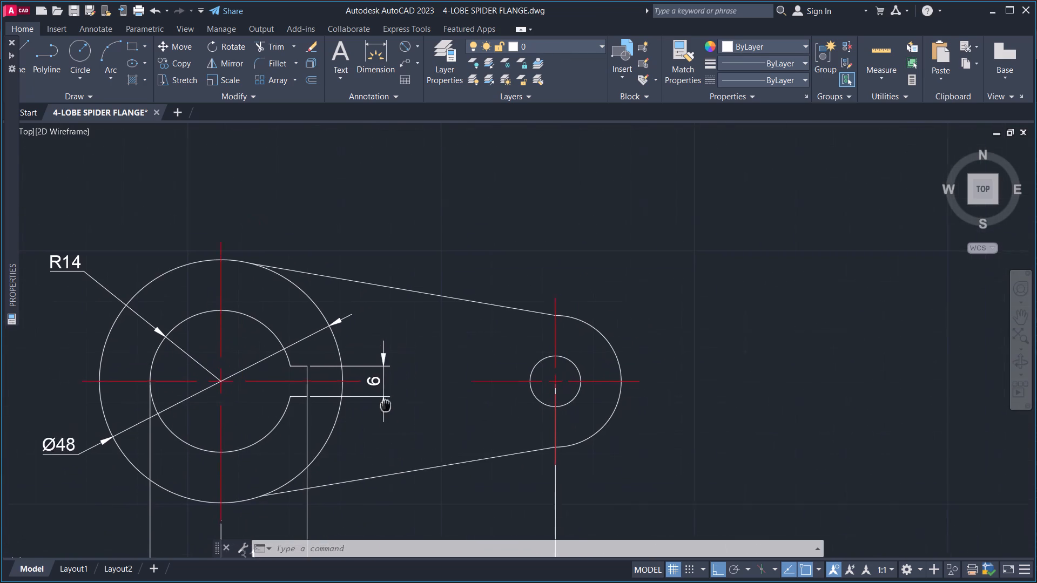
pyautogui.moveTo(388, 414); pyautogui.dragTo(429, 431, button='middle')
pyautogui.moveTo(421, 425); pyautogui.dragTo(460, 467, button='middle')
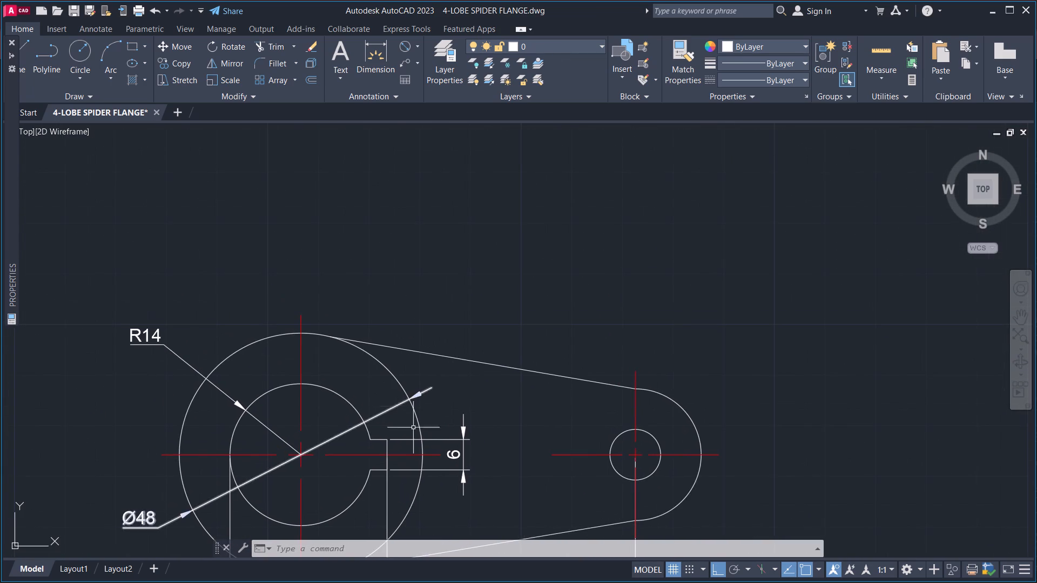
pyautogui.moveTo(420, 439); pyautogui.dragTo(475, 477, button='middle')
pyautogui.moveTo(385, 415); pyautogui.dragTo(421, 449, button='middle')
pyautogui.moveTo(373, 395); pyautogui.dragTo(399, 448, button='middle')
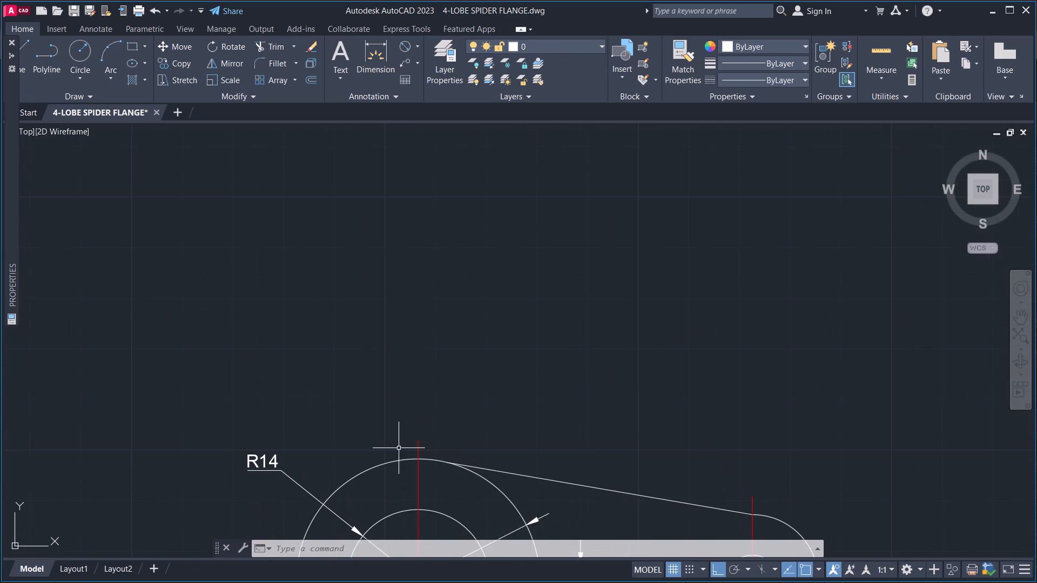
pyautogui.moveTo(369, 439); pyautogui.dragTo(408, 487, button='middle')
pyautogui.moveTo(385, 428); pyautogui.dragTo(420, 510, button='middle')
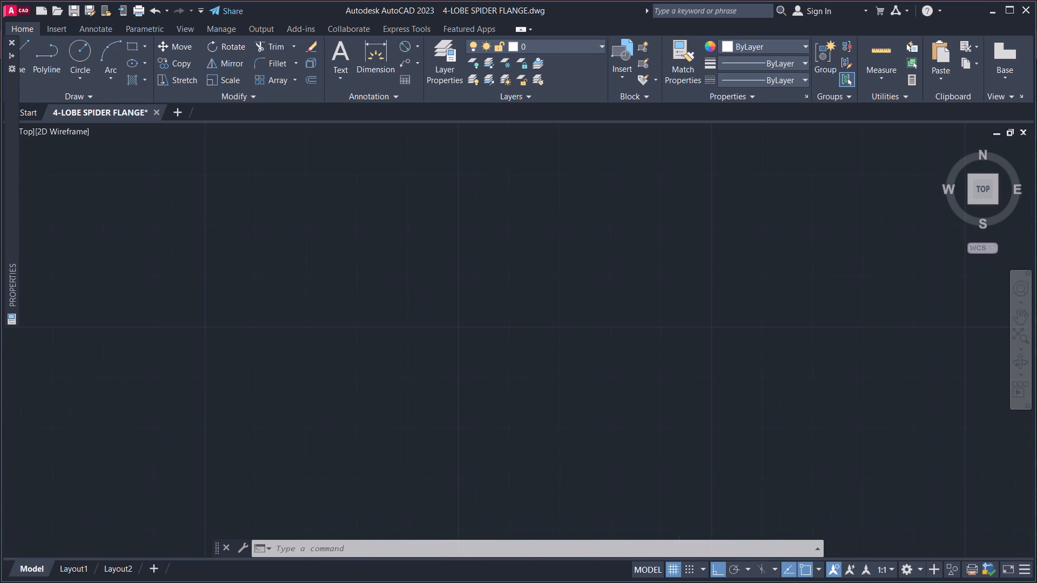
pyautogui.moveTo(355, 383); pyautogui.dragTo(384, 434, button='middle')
# Examine the lever's placement below the long horizontal line relative to the neighbouring part and the empty space around it.
pyautogui.scroll(-3, 397, 406)
pyautogui.moveTo(339, 403); pyautogui.dragTo(426, 389, button='middle')
pyautogui.moveTo(496, 449); pyautogui.dragTo(494, 432, button='middle')
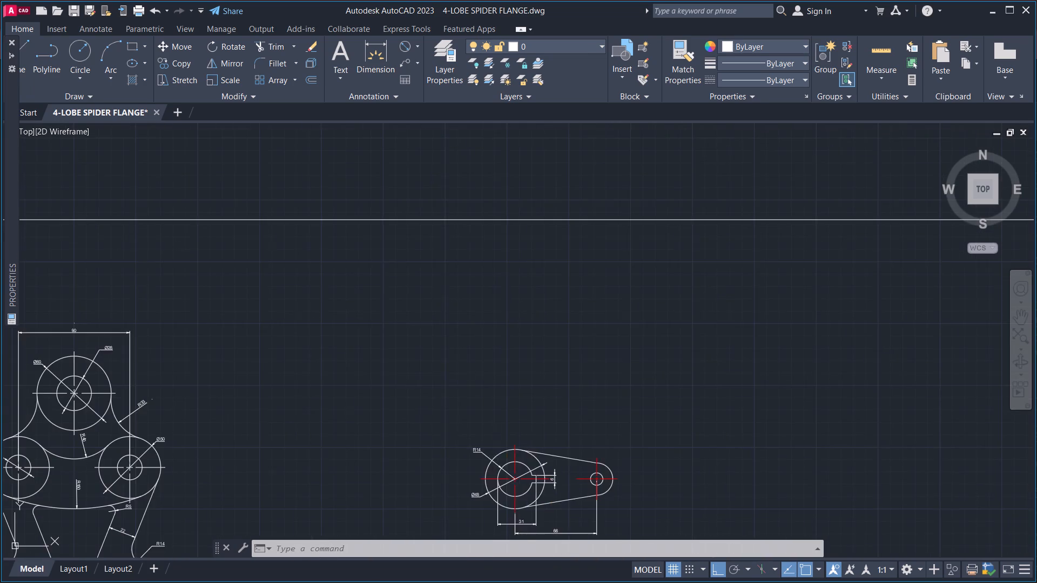
pyautogui.moveTo(494, 432); pyautogui.dragTo(407, 341, button='middle')
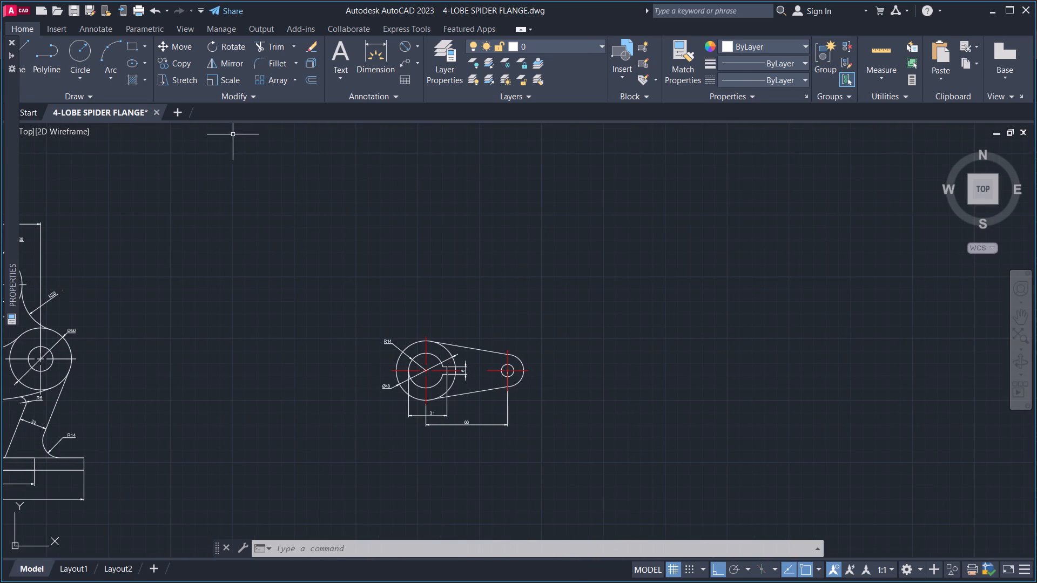
pyautogui.scroll(2, 422, 84)
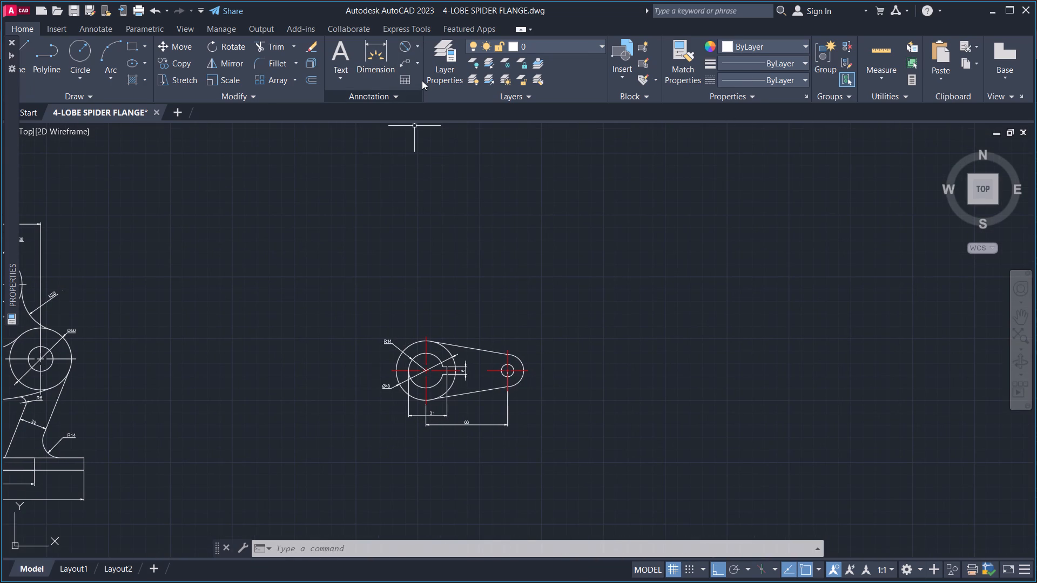
pyautogui.moveTo(289, 469); pyautogui.dragTo(283, 418, button='middle')
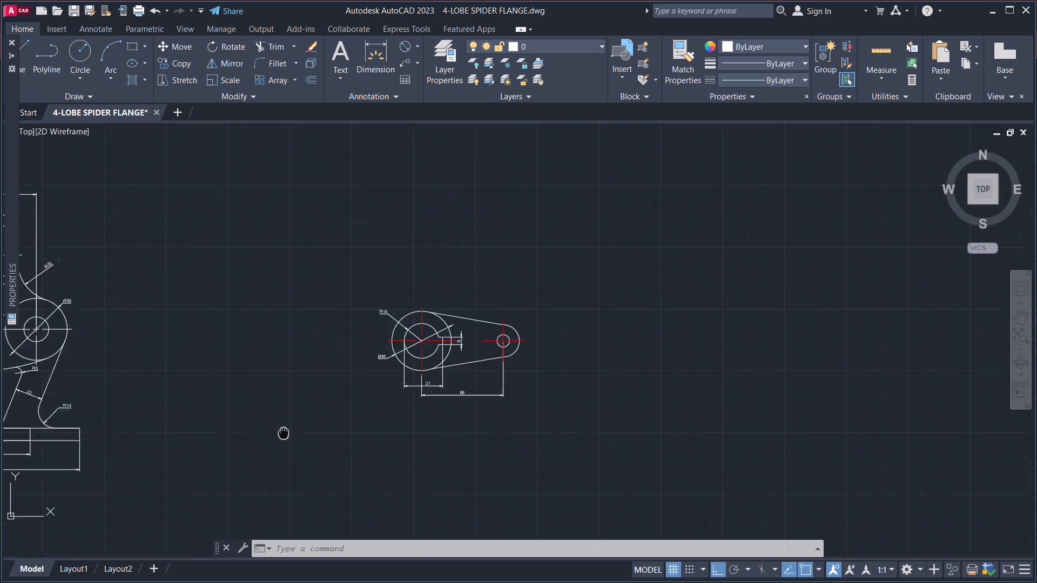
pyautogui.moveTo(283, 418); pyautogui.dragTo(281, 360, button='middle')
pyautogui.moveTo(311, 449); pyautogui.dragTo(284, 342, button='middle')
pyautogui.moveTo(308, 502); pyautogui.dragTo(307, 502, button='middle')
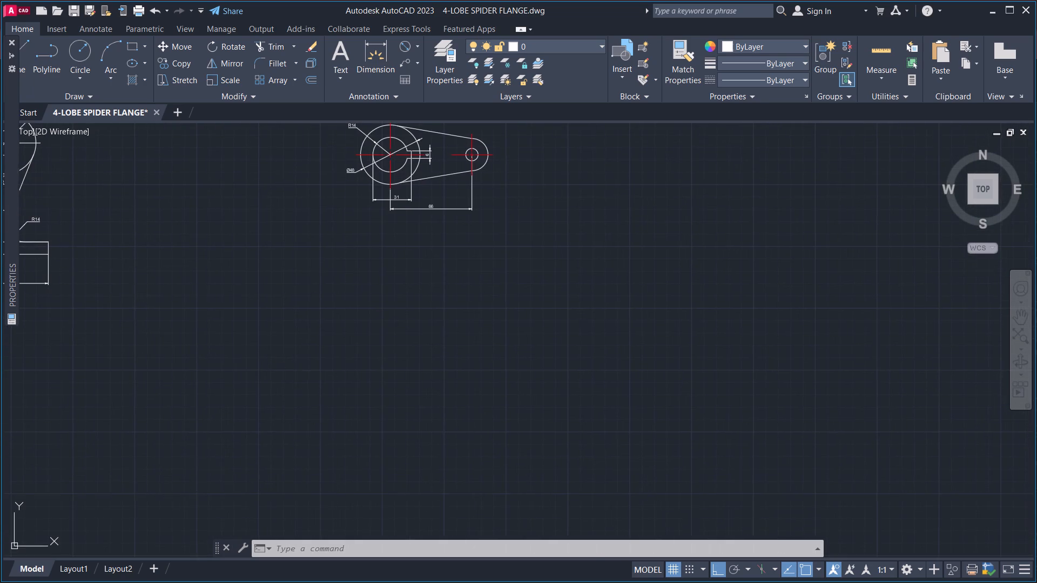
pyautogui.moveTo(307, 502); pyautogui.dragTo(305, 405, button='middle')
pyautogui.moveTo(382, 310); pyautogui.dragTo(253, 582, button='middle')
pyautogui.scroll(1, 277, 465)
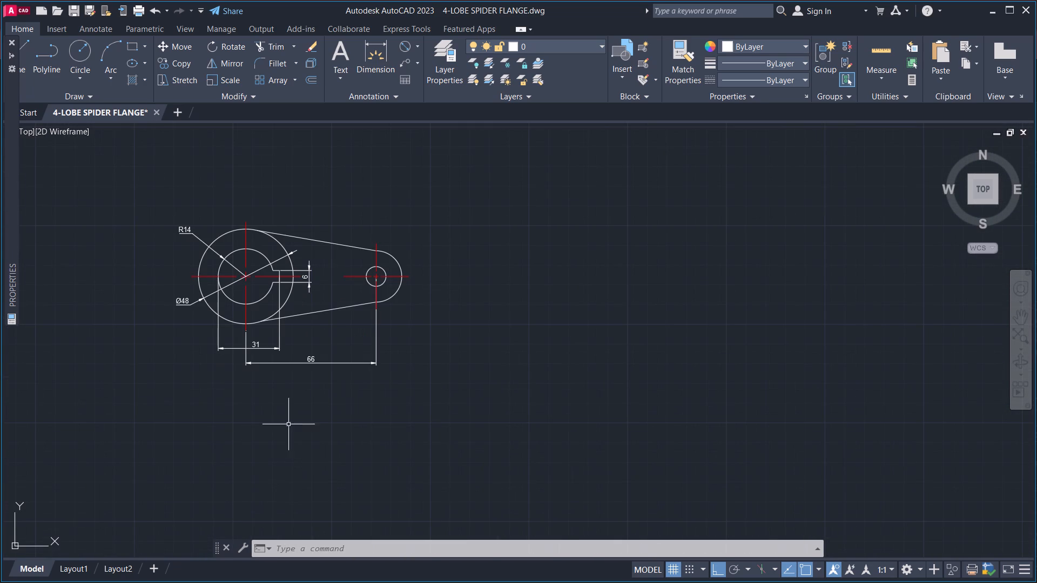
pyautogui.moveTo(304, 401); pyautogui.dragTo(262, 498, button='middle')
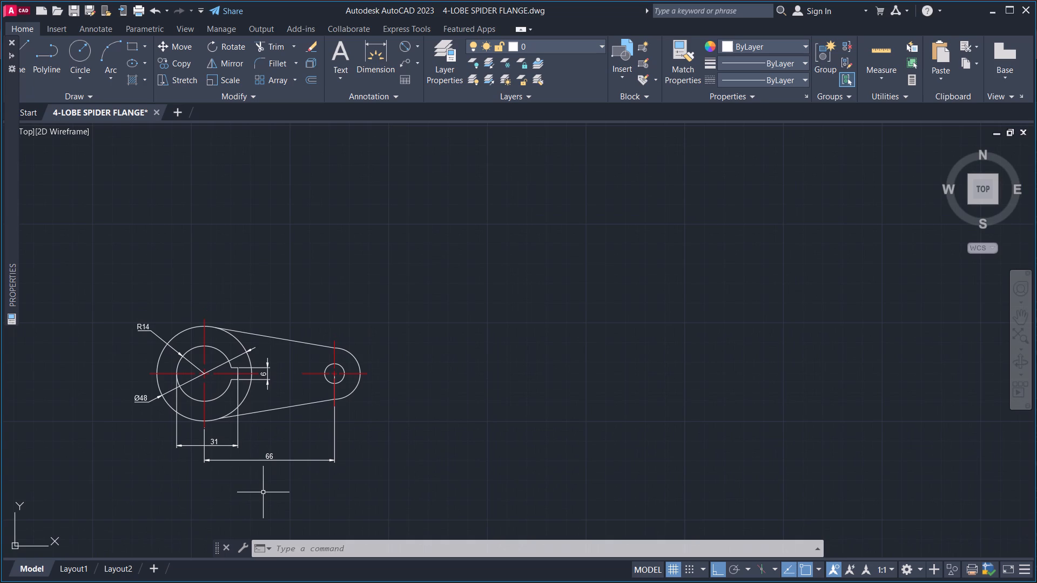
pyautogui.moveTo(373, 460); pyautogui.dragTo(309, 491, button='middle')
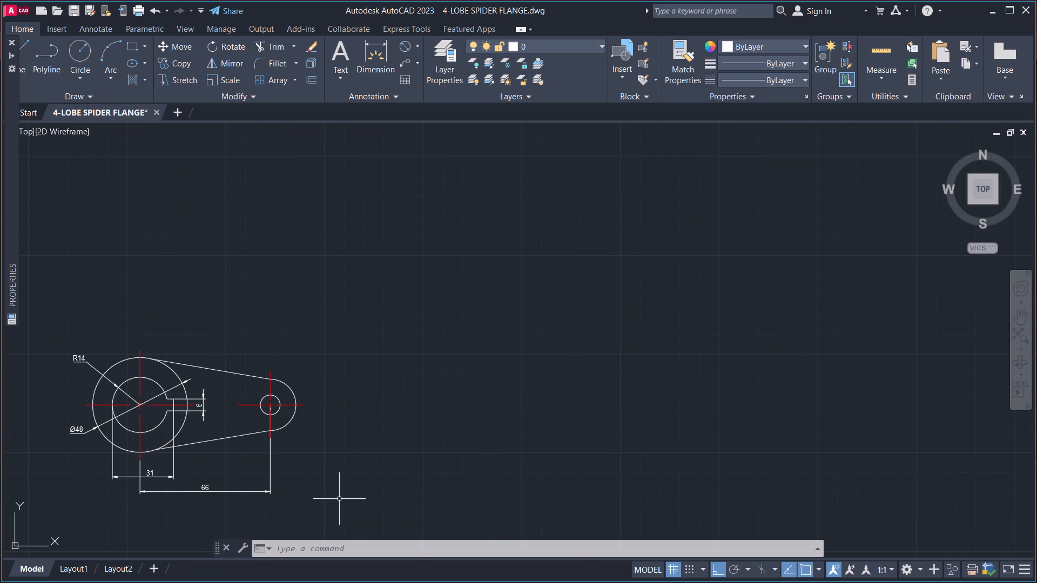
# Add a diameter dimension to the lever's keyed bore, placing its text above the hub outline.
pyautogui.scroll(1, 252, 429)
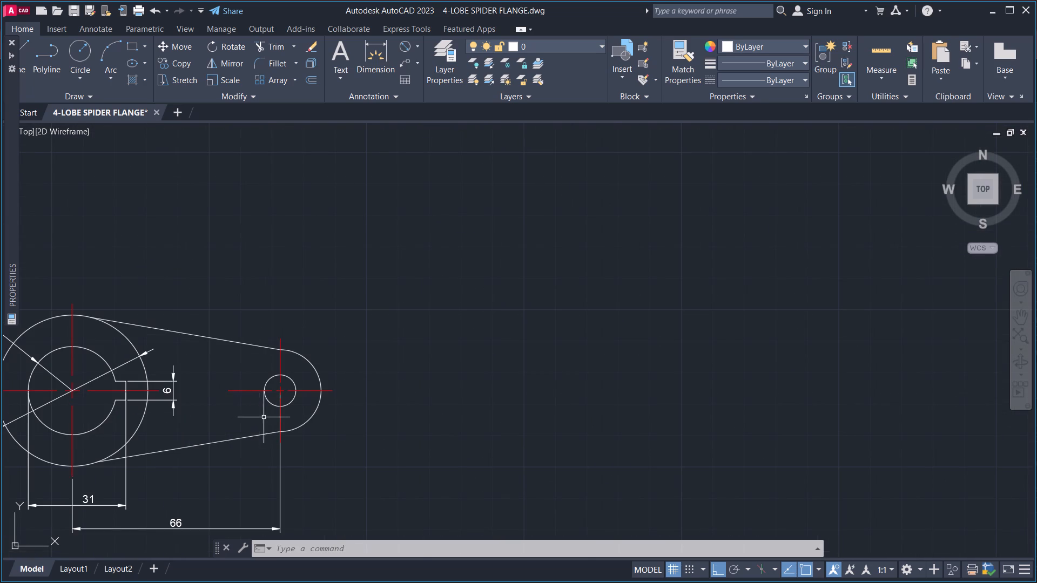
pyautogui.moveTo(320, 473); pyautogui.dragTo(333, 442, button='middle')
pyautogui.moveTo(371, 437); pyautogui.dragTo(411, 419, button='middle')
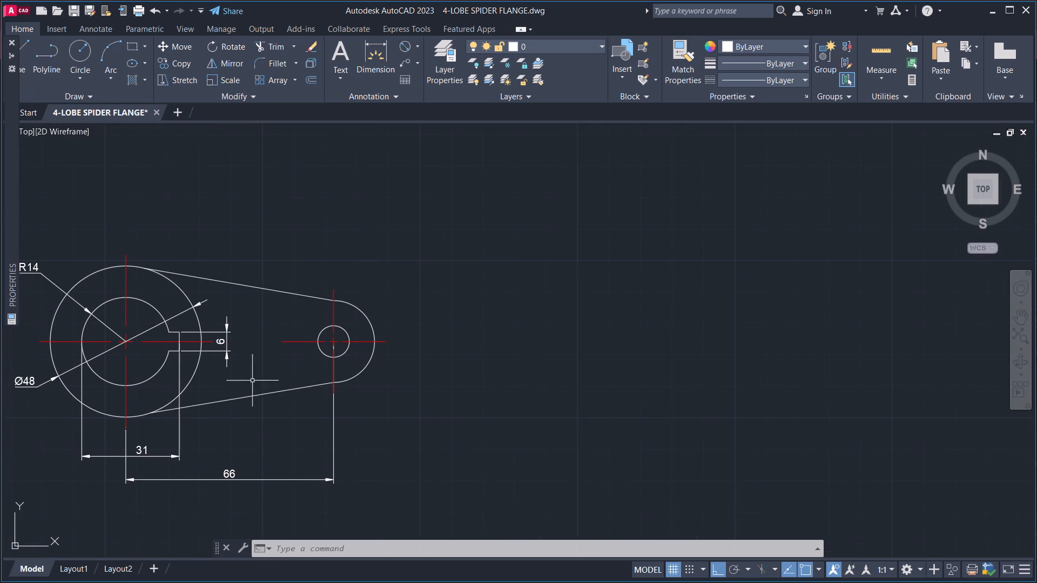
pyautogui.scroll(2, 248, 365)
pyautogui.moveTo(203, 385); pyautogui.dragTo(381, 414, button='middle')
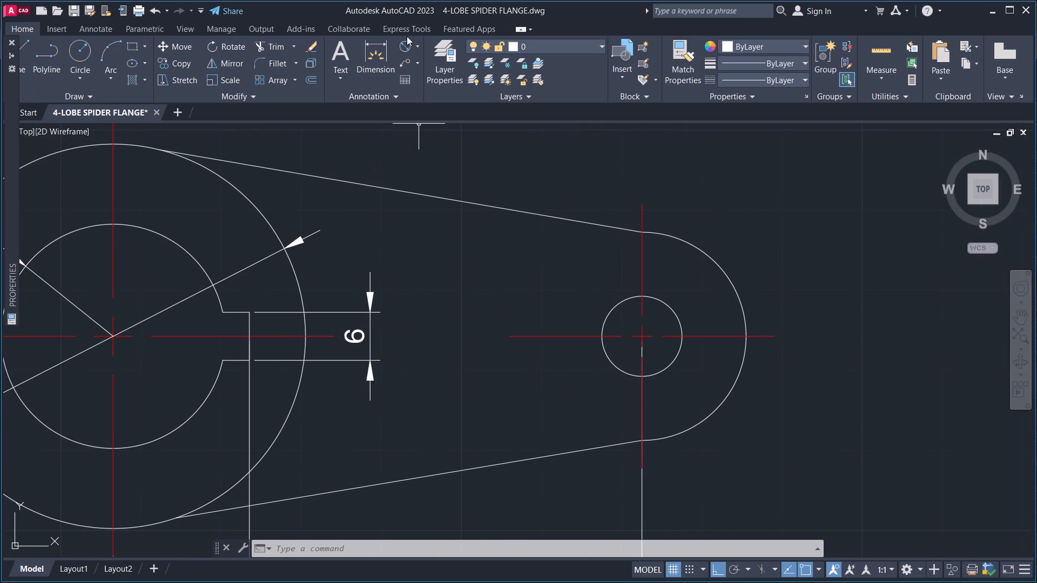
pyautogui.click(405, 49)
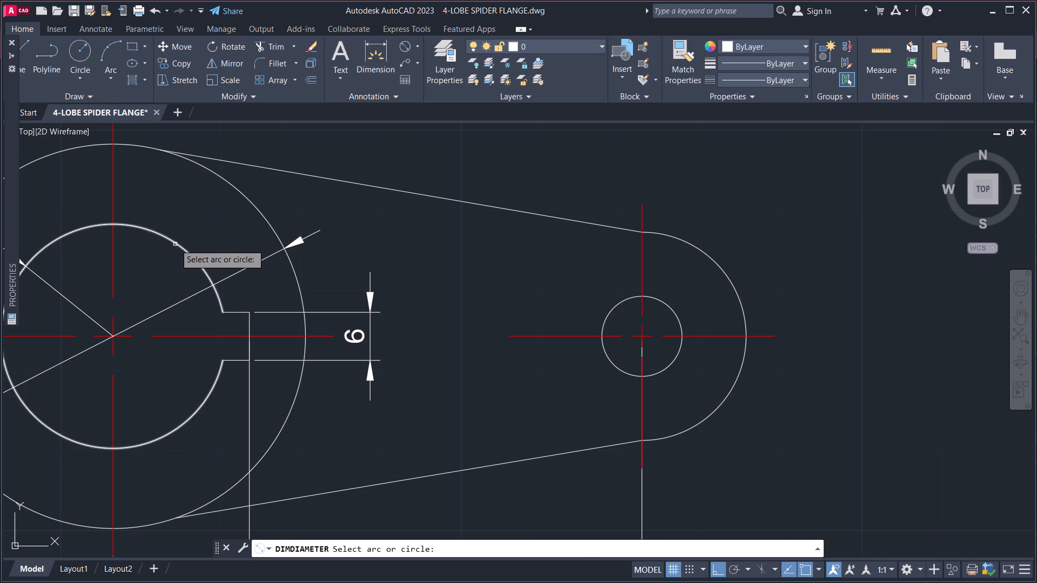
pyautogui.click(175, 244)
pyautogui.moveTo(213, 208); pyautogui.dragTo(207, 326, button='middle')
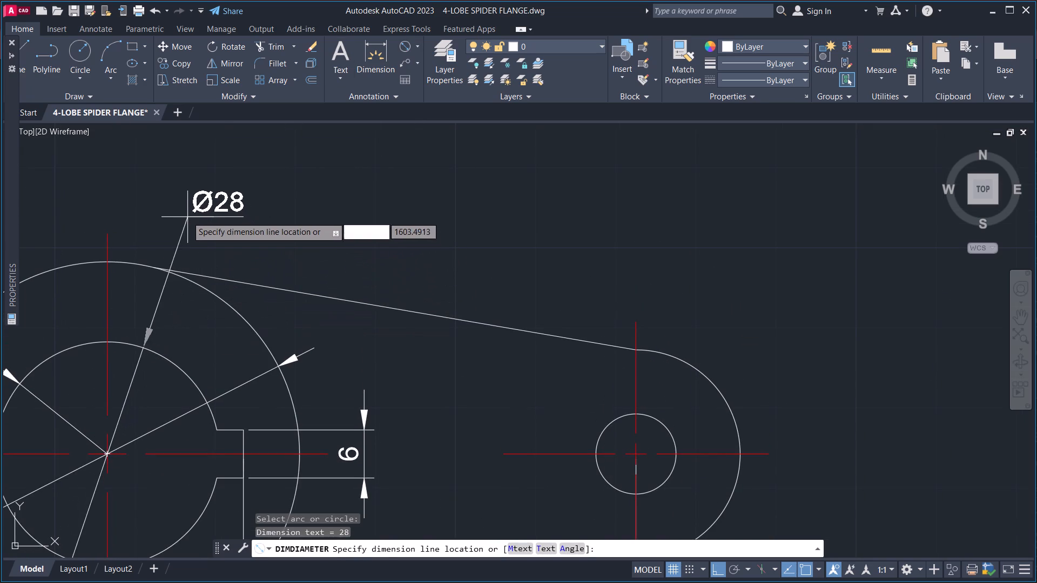
pyautogui.click(208, 212)
pyautogui.moveTo(244, 225); pyautogui.dragTo(389, 275, button='middle')
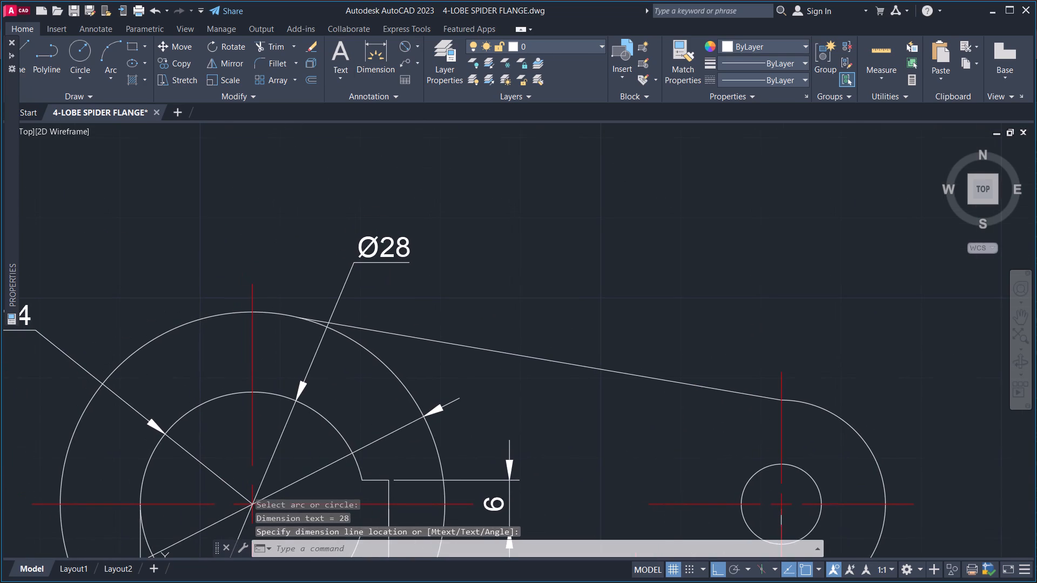
# Examine the bore's diameter dimension alongside the lever's radius, outer diameter, keyway and centre-distance dimensions.
pyautogui.moveTo(390, 340); pyautogui.dragTo(347, 277, button='middle')
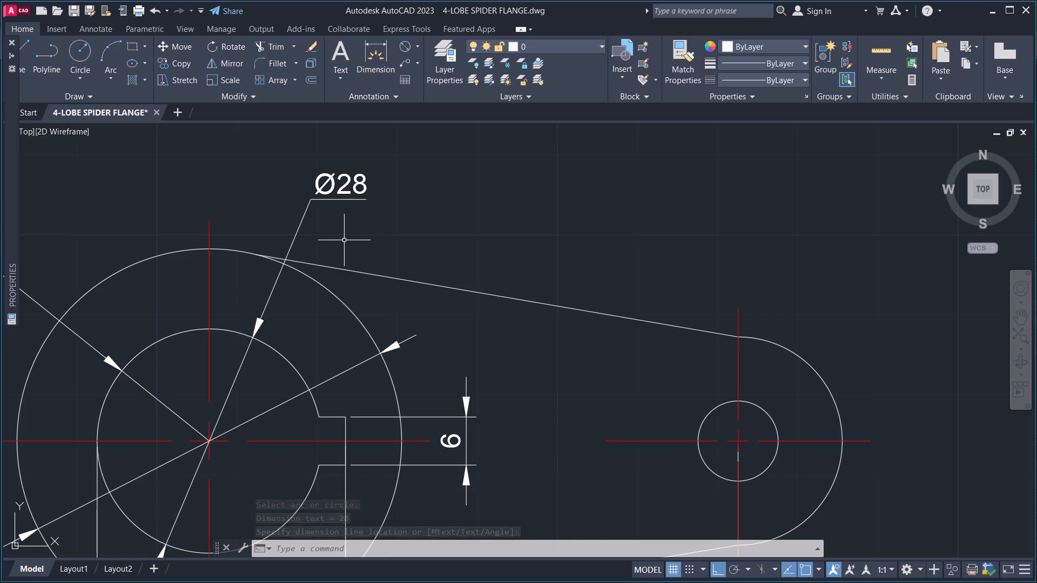
pyautogui.moveTo(404, 269); pyautogui.dragTo(378, 238, button='middle')
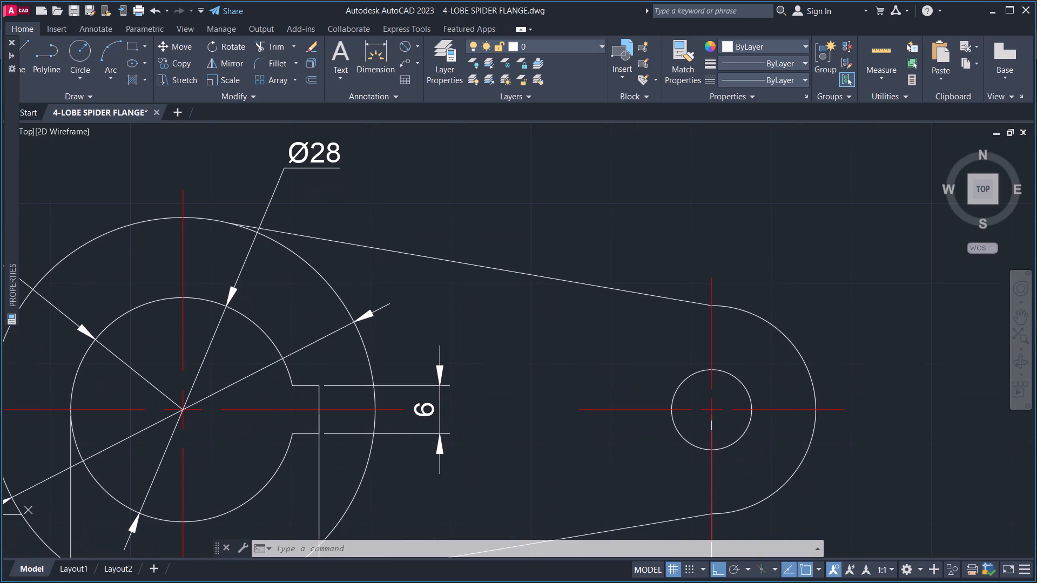
pyautogui.moveTo(389, 297); pyautogui.dragTo(390, 300, button='middle')
pyautogui.moveTo(390, 300); pyautogui.dragTo(388, 317, button='middle')
pyautogui.moveTo(387, 342); pyautogui.dragTo(327, 328, button='middle')
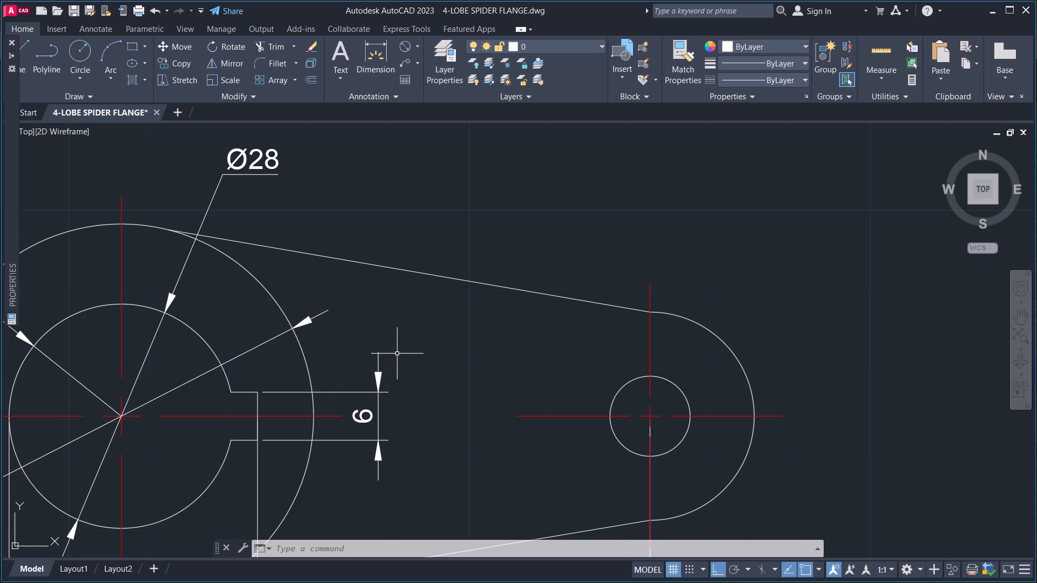
pyautogui.moveTo(437, 386); pyautogui.dragTo(523, 395, button='middle')
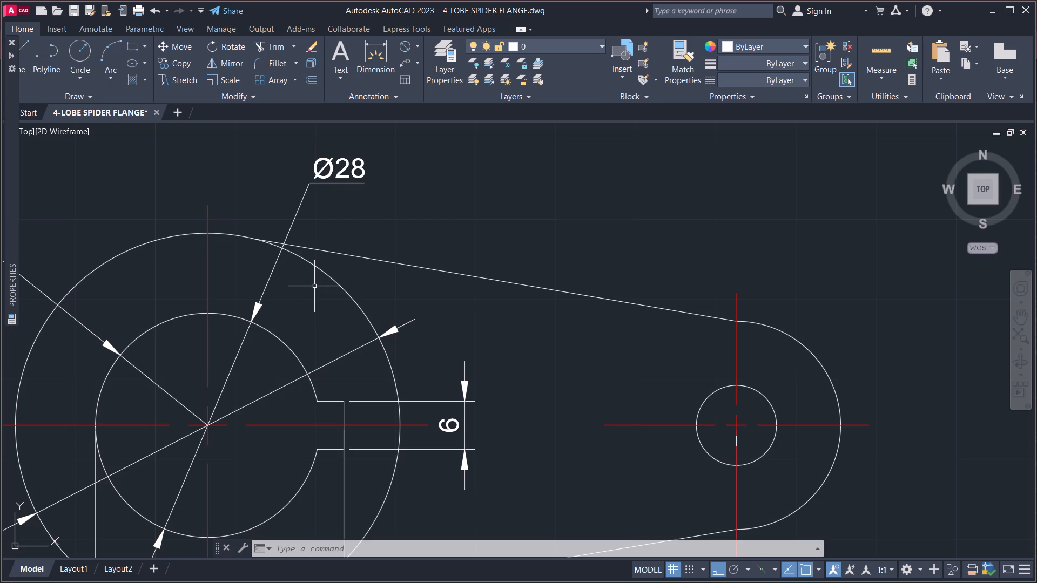
pyautogui.scroll(-1, 589, 265)
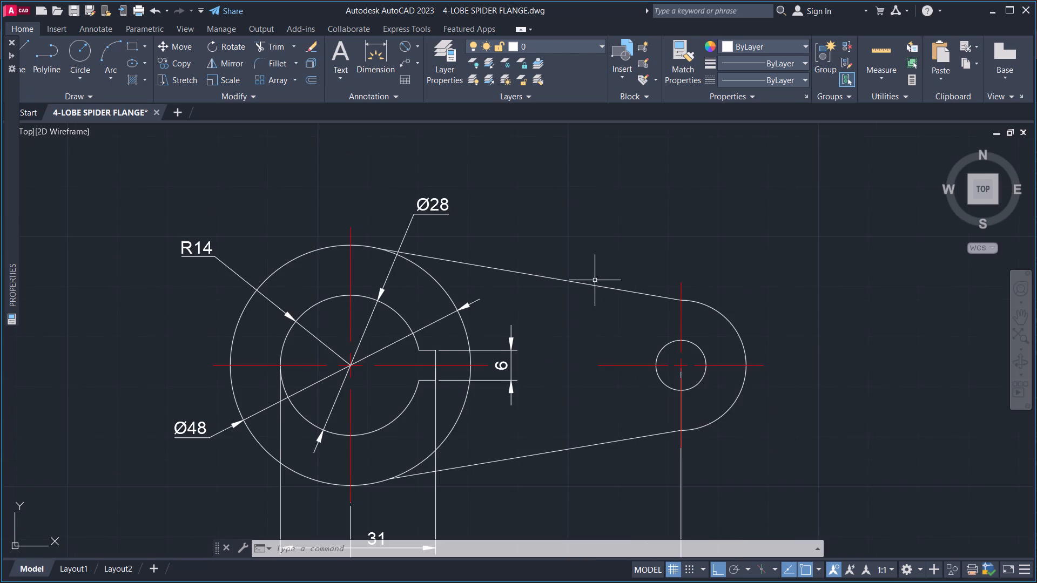
pyautogui.moveTo(558, 284); pyautogui.dragTo(482, 282, button='middle')
pyautogui.moveTo(502, 320); pyautogui.dragTo(469, 297, button='middle')
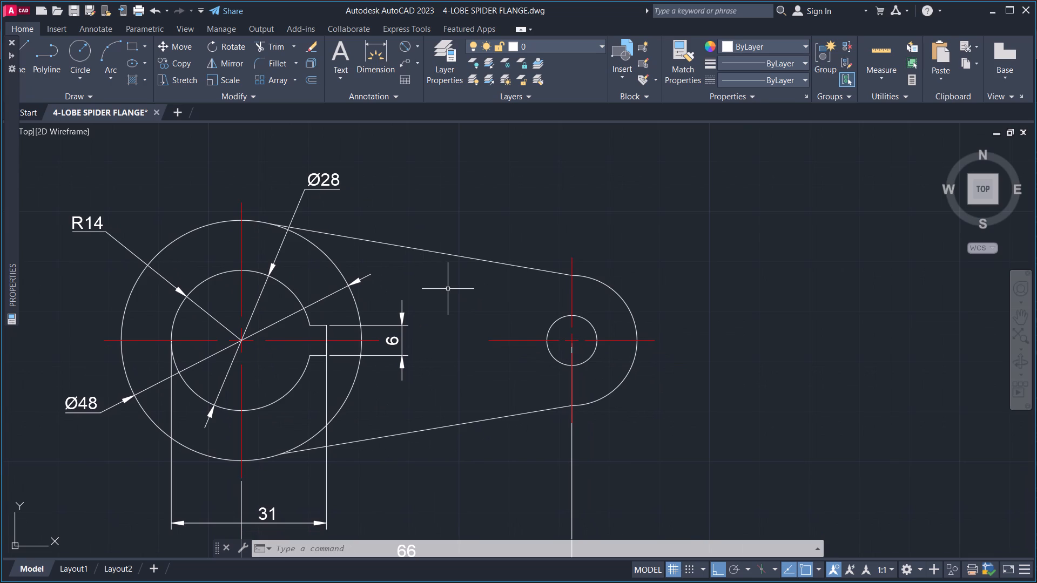
pyautogui.scroll(-1, 608, 286)
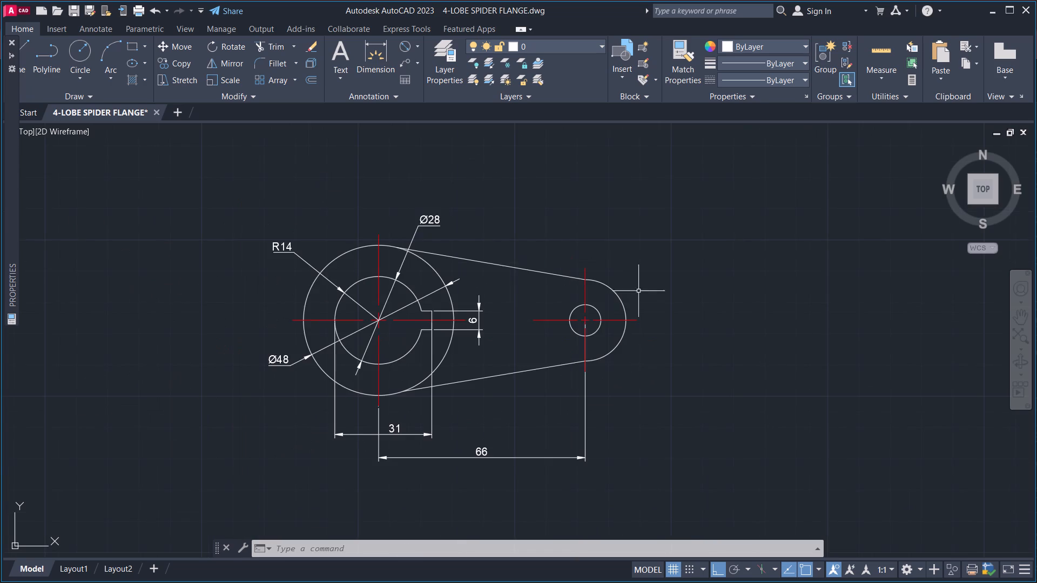
# Draw a circle of radius about 23.3 in the empty space beyond the lever's small end.
pyautogui.moveTo(646, 300); pyautogui.dragTo(424, 285, button='middle')
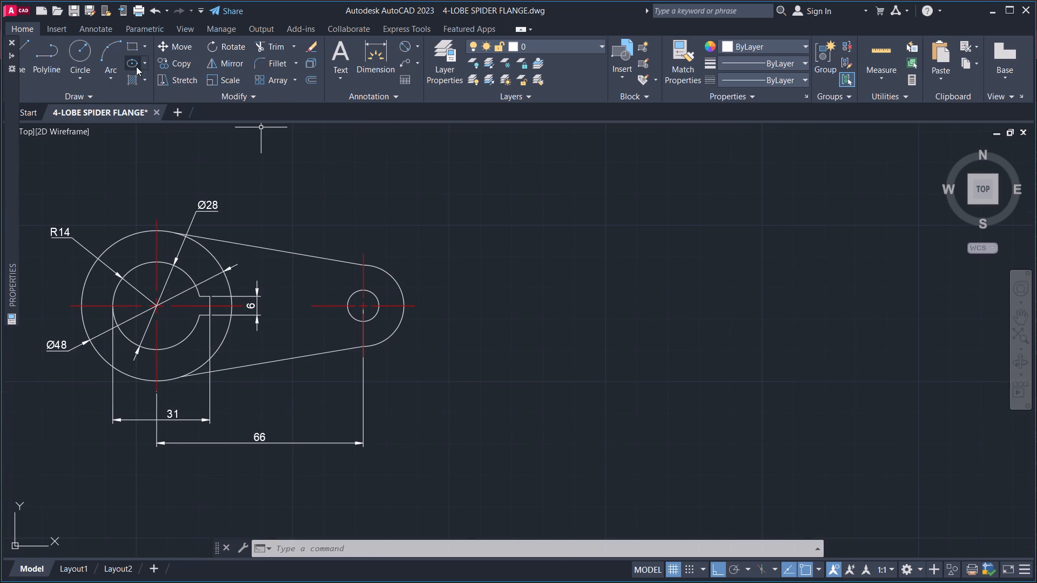
pyautogui.click(82, 60)
pyautogui.click(649, 331)
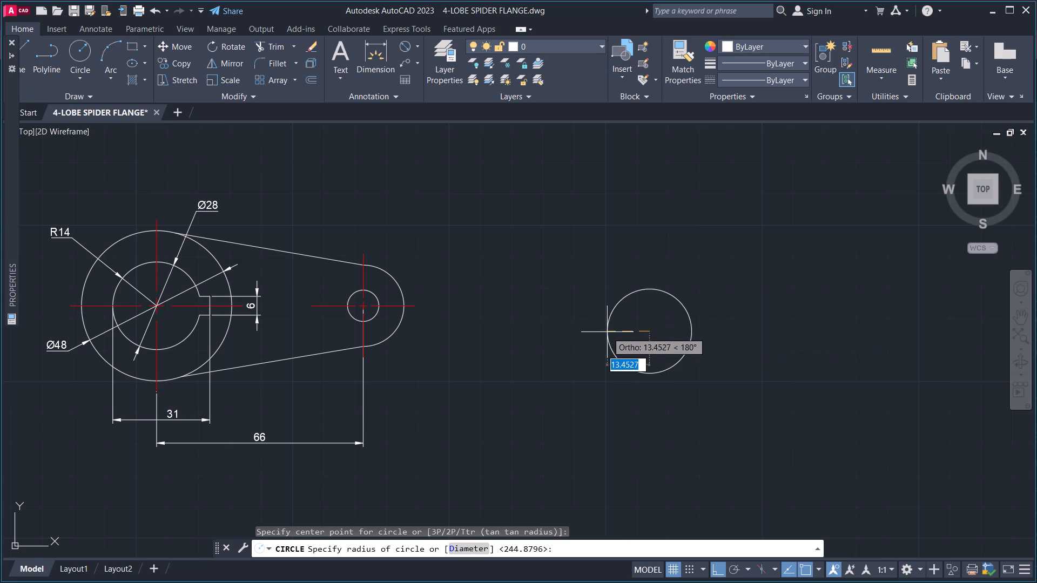
pyautogui.click(576, 324)
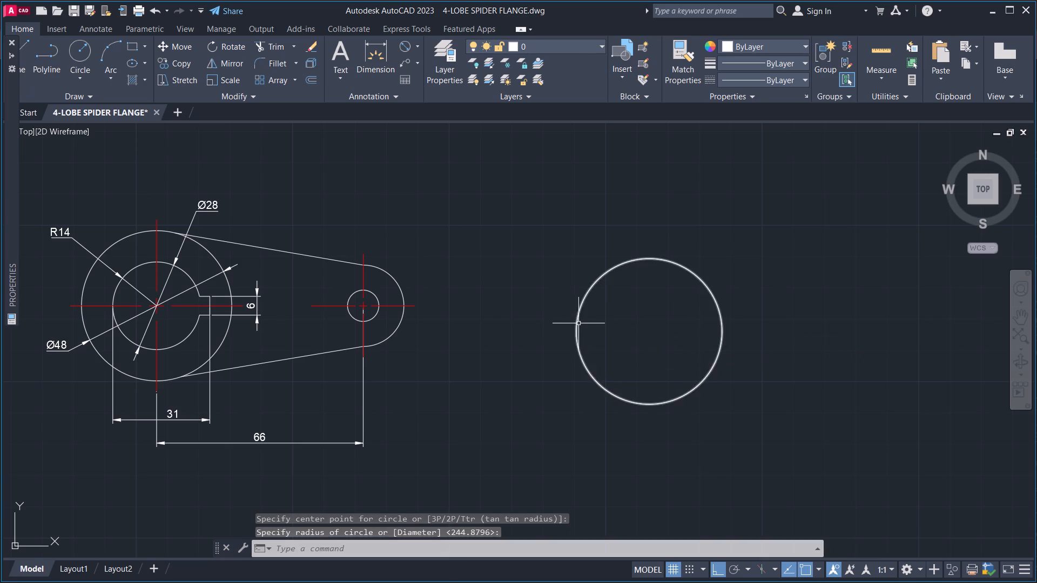
# Draw a second circle centred on the new circle's bottom quadrant, with its radius reaching the first circle's centre.
pyautogui.moveTo(660, 341); pyautogui.dragTo(507, 329, button='middle')
pyautogui.click(77, 60)
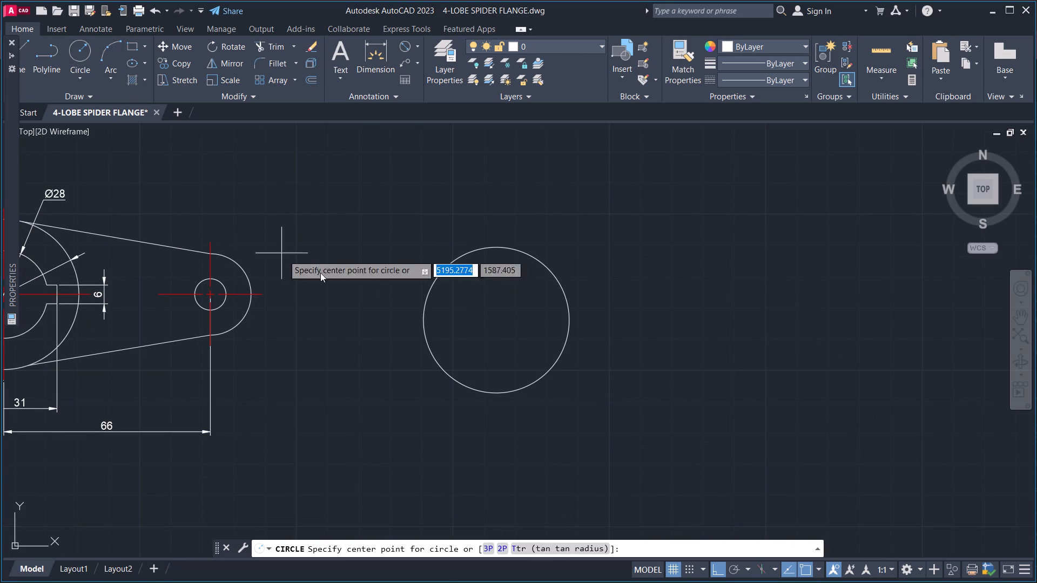
pyautogui.click(499, 391)
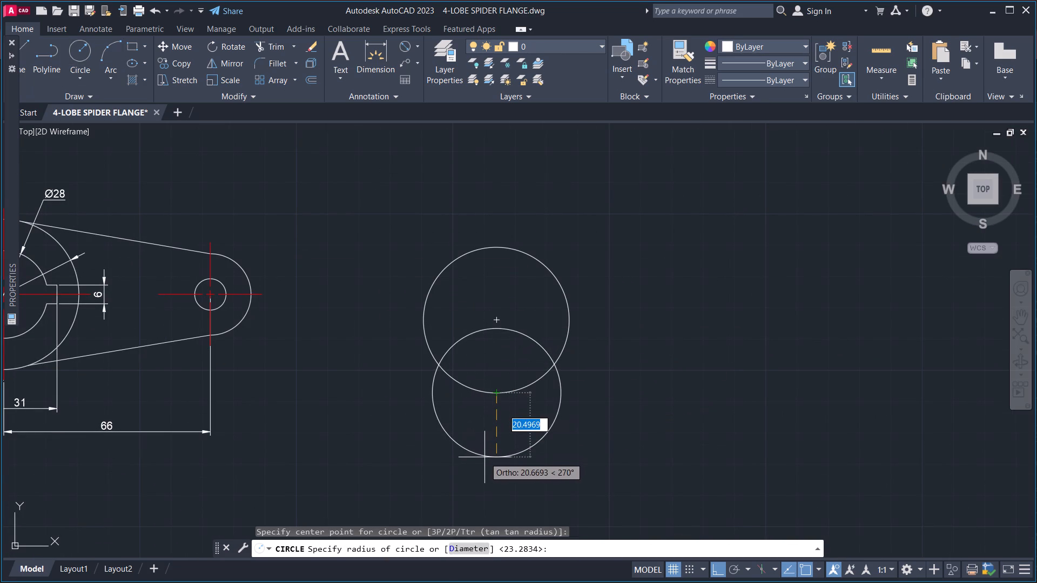
pyautogui.click(499, 320)
pyautogui.moveTo(488, 380); pyautogui.dragTo(486, 353, button='middle')
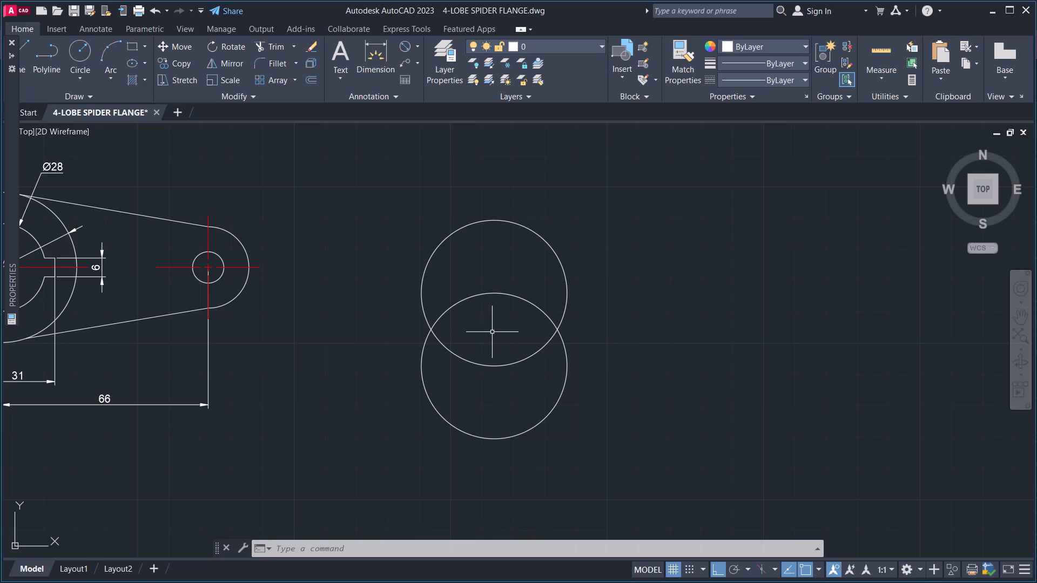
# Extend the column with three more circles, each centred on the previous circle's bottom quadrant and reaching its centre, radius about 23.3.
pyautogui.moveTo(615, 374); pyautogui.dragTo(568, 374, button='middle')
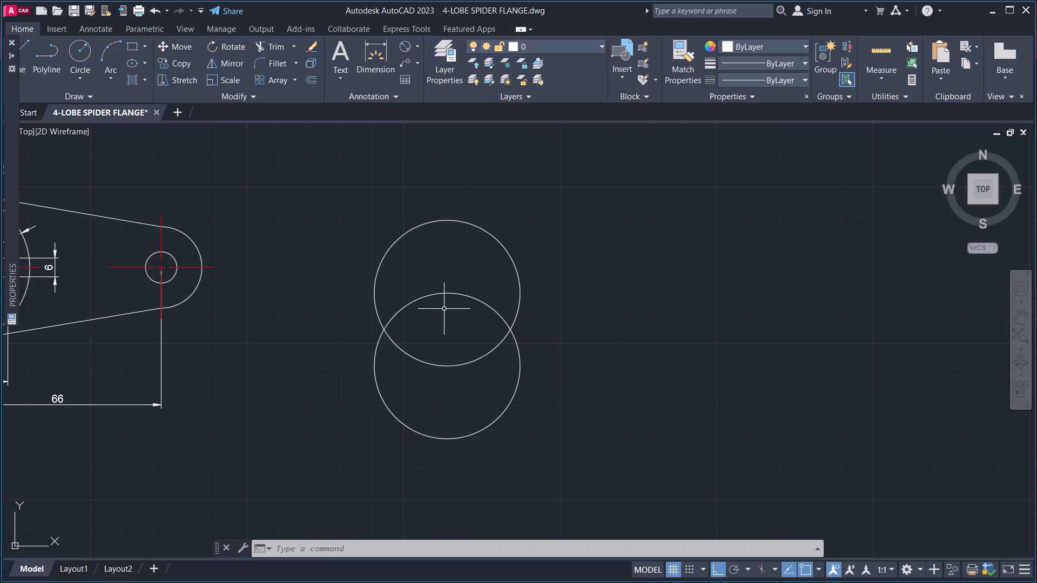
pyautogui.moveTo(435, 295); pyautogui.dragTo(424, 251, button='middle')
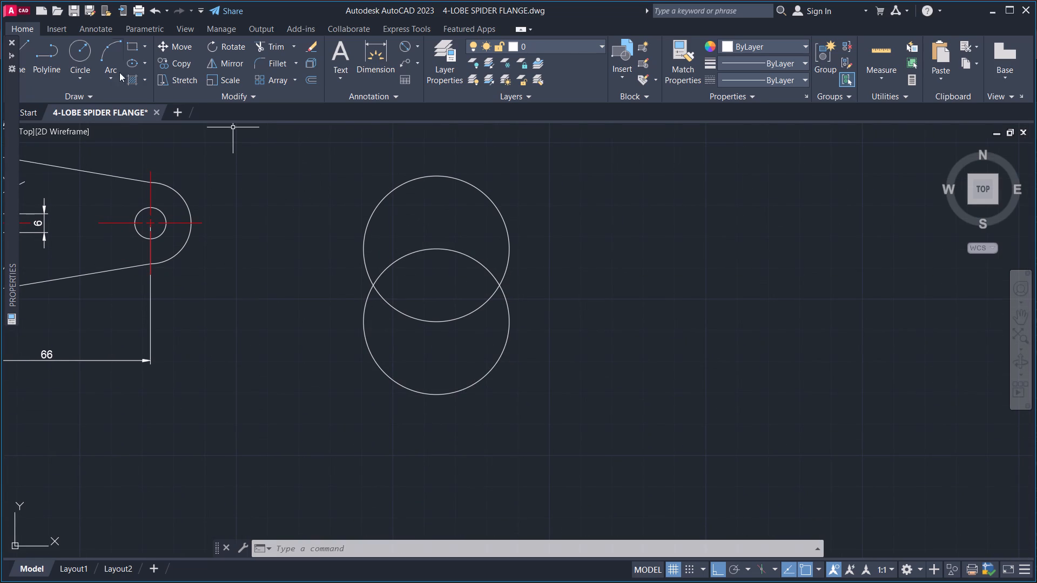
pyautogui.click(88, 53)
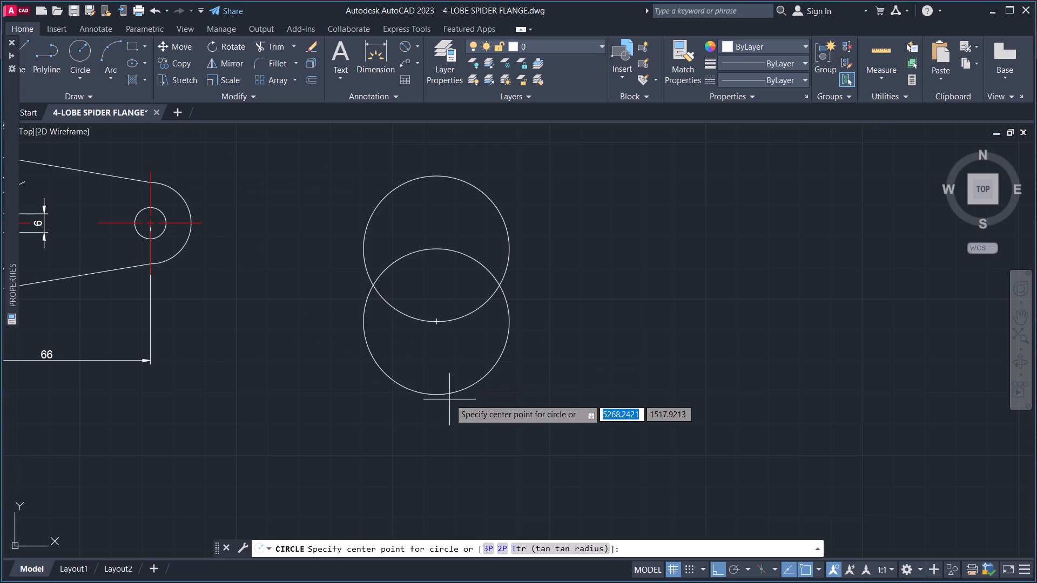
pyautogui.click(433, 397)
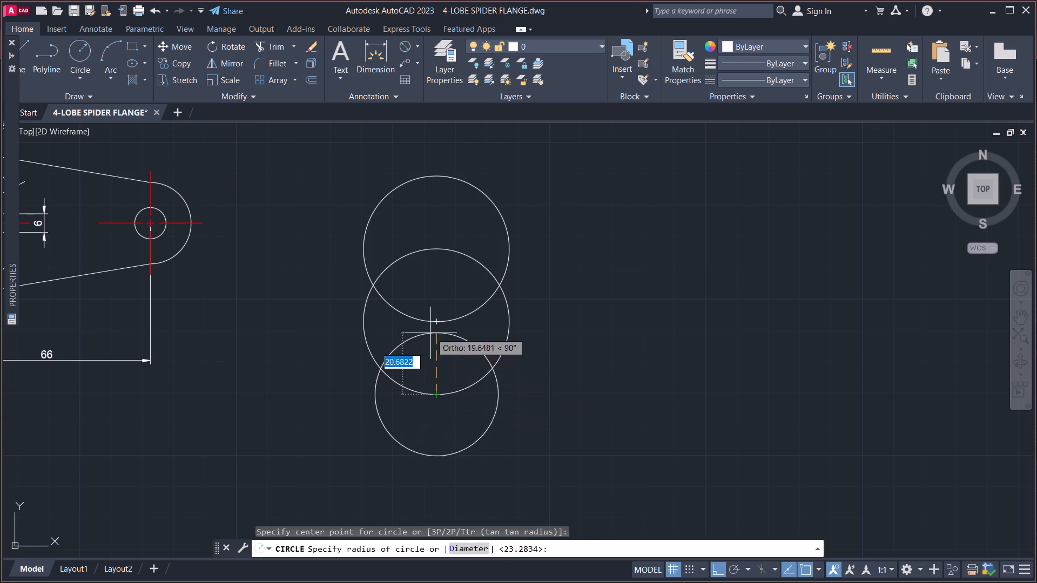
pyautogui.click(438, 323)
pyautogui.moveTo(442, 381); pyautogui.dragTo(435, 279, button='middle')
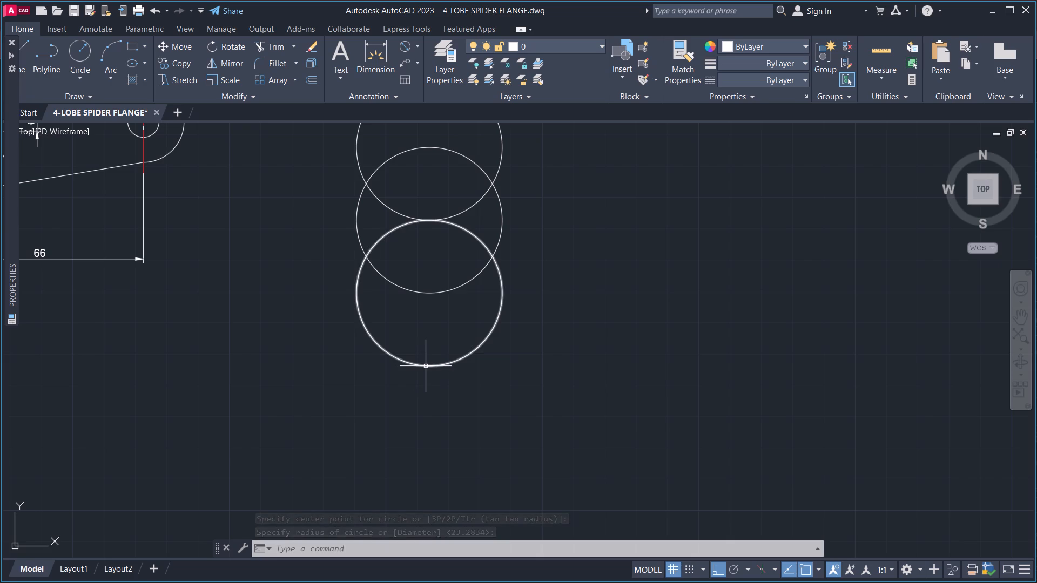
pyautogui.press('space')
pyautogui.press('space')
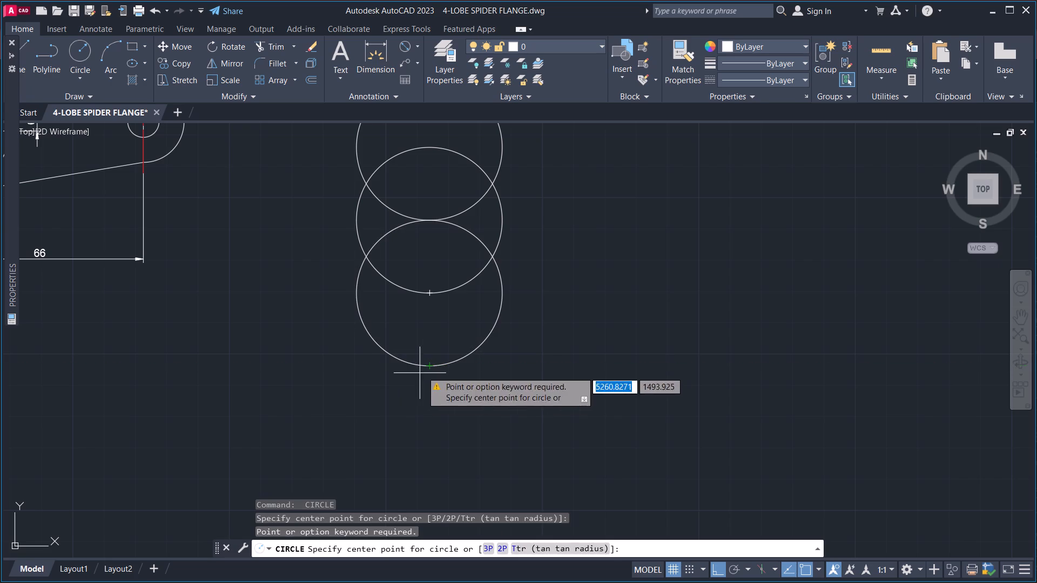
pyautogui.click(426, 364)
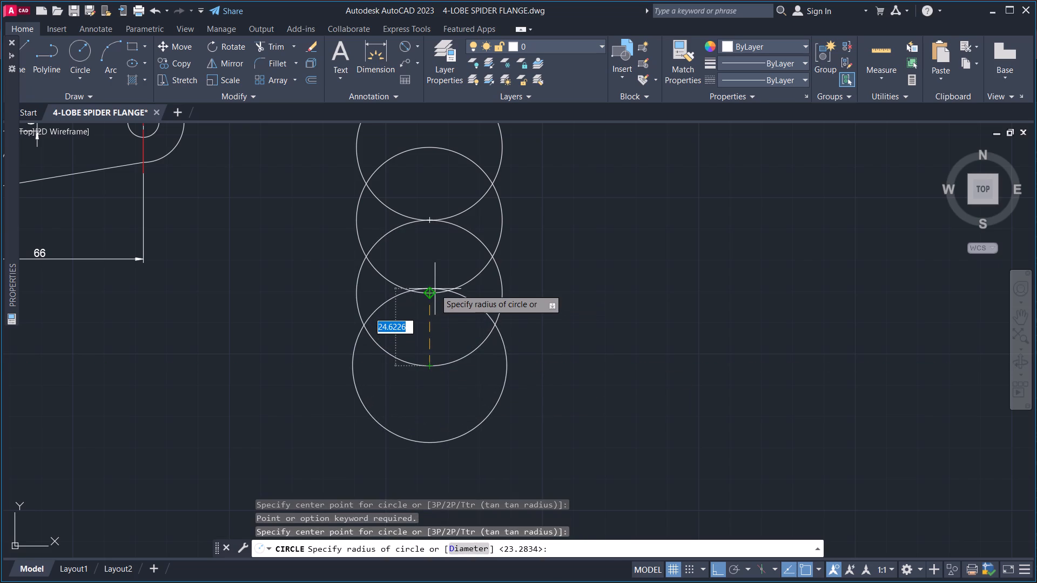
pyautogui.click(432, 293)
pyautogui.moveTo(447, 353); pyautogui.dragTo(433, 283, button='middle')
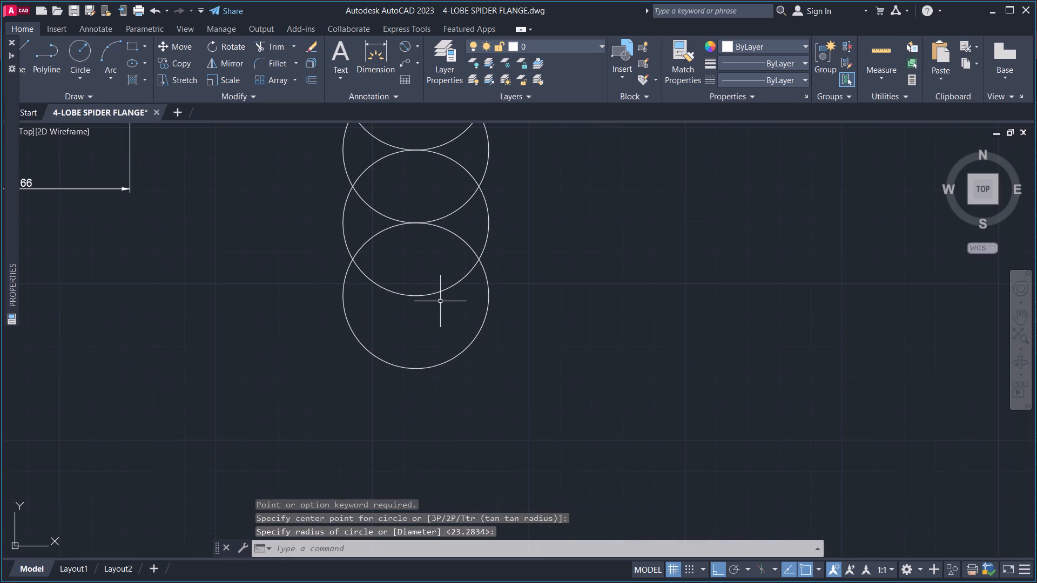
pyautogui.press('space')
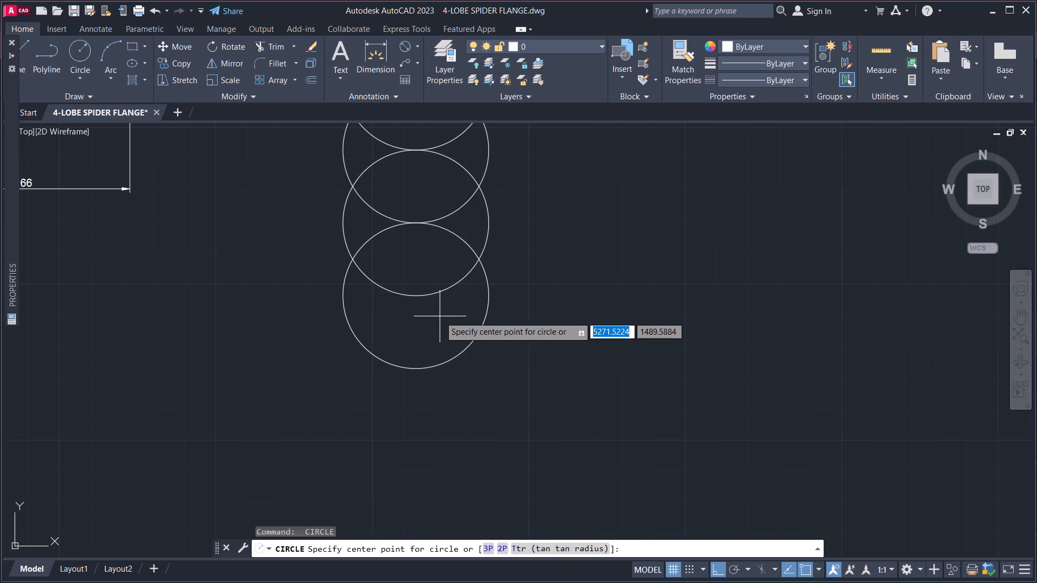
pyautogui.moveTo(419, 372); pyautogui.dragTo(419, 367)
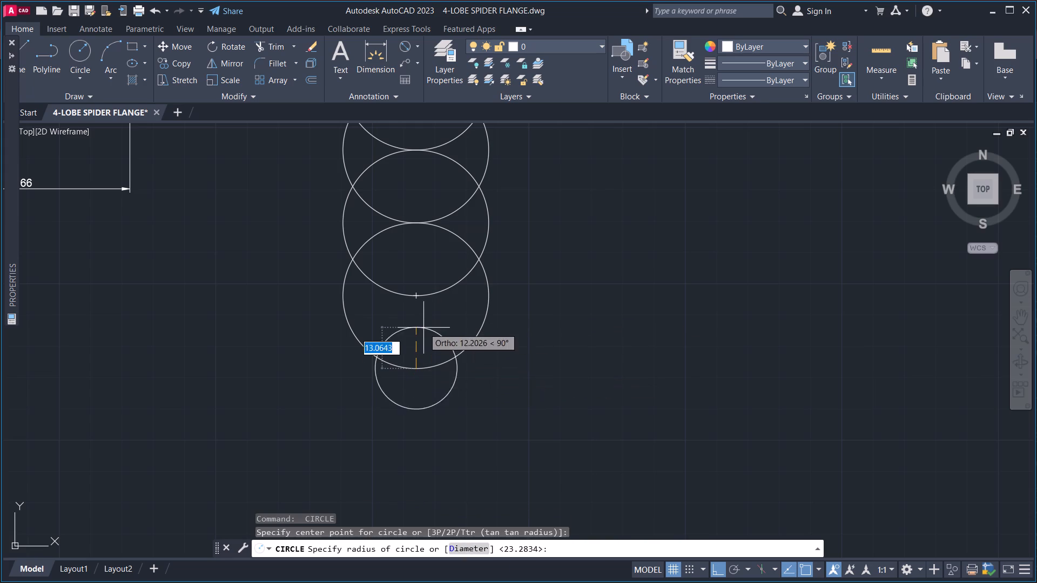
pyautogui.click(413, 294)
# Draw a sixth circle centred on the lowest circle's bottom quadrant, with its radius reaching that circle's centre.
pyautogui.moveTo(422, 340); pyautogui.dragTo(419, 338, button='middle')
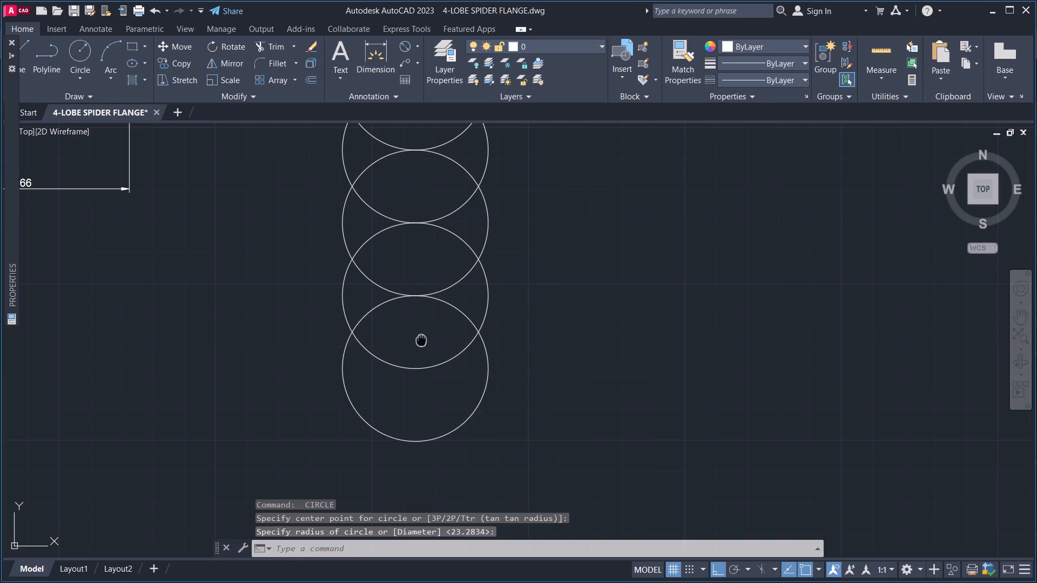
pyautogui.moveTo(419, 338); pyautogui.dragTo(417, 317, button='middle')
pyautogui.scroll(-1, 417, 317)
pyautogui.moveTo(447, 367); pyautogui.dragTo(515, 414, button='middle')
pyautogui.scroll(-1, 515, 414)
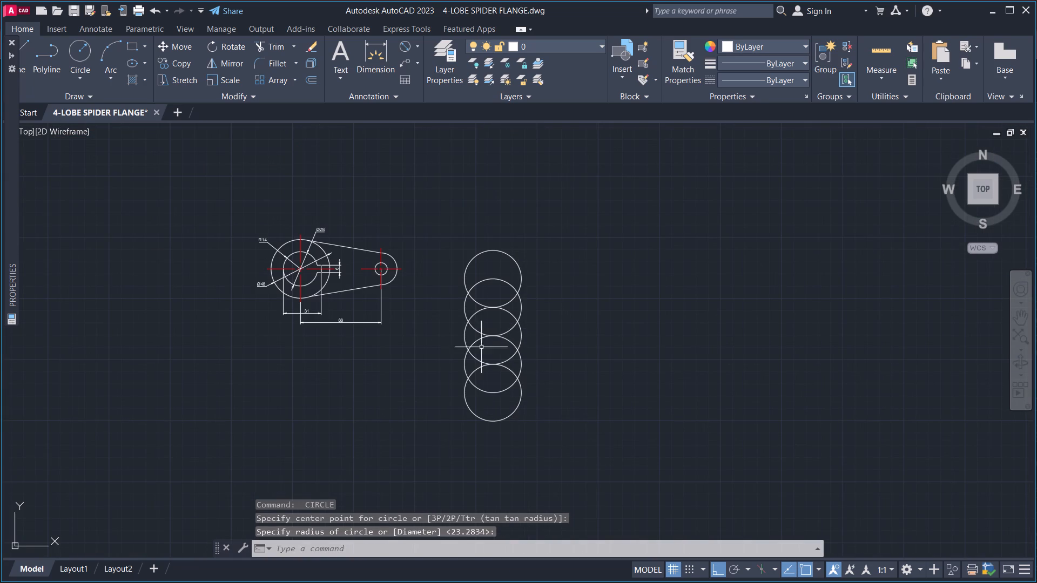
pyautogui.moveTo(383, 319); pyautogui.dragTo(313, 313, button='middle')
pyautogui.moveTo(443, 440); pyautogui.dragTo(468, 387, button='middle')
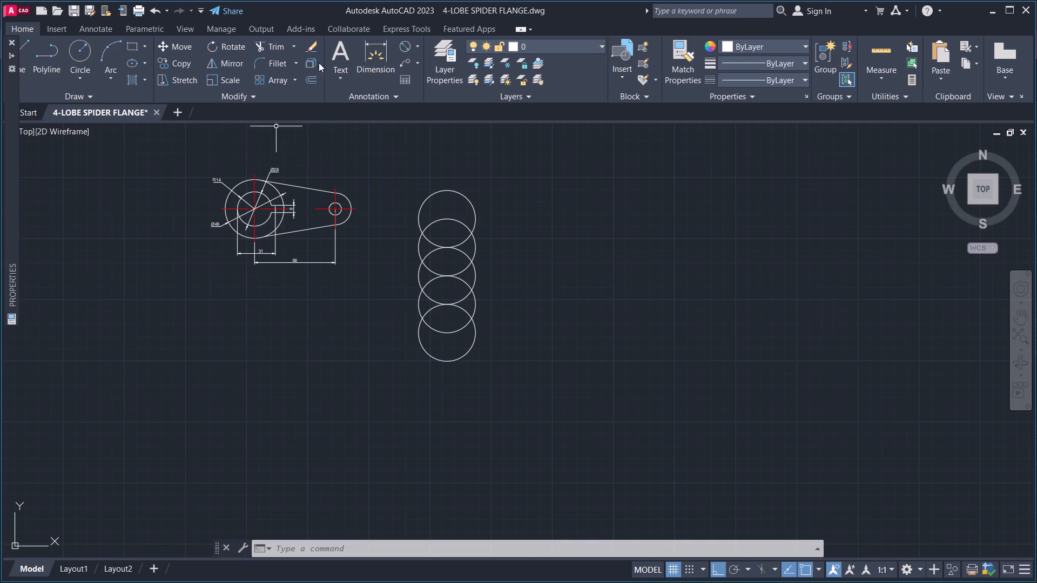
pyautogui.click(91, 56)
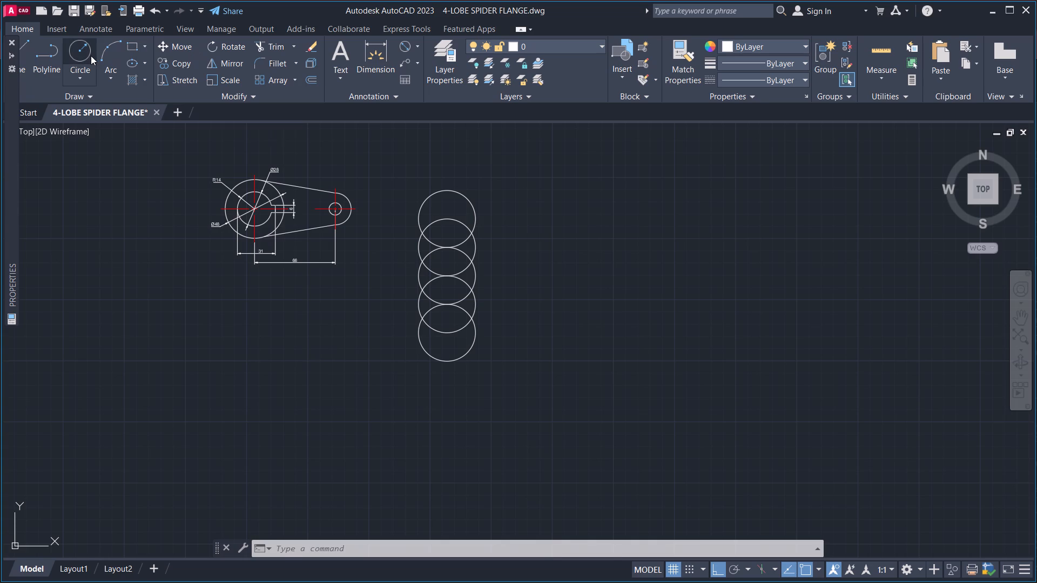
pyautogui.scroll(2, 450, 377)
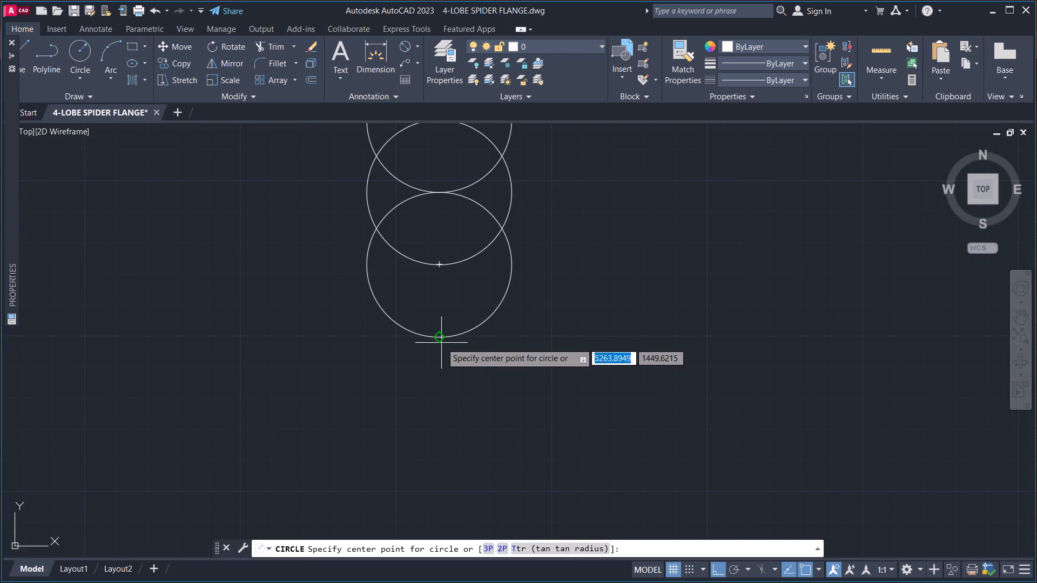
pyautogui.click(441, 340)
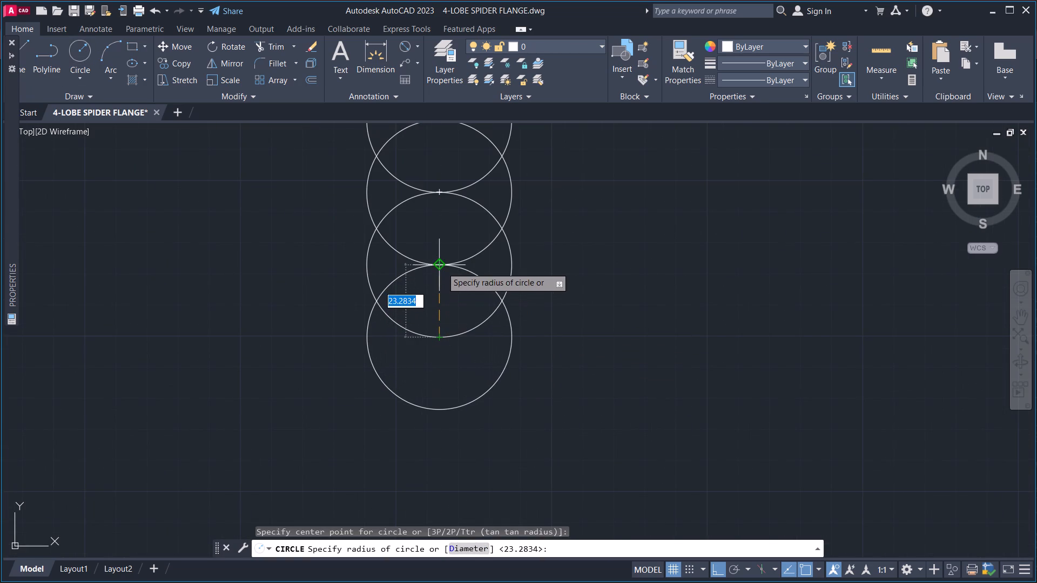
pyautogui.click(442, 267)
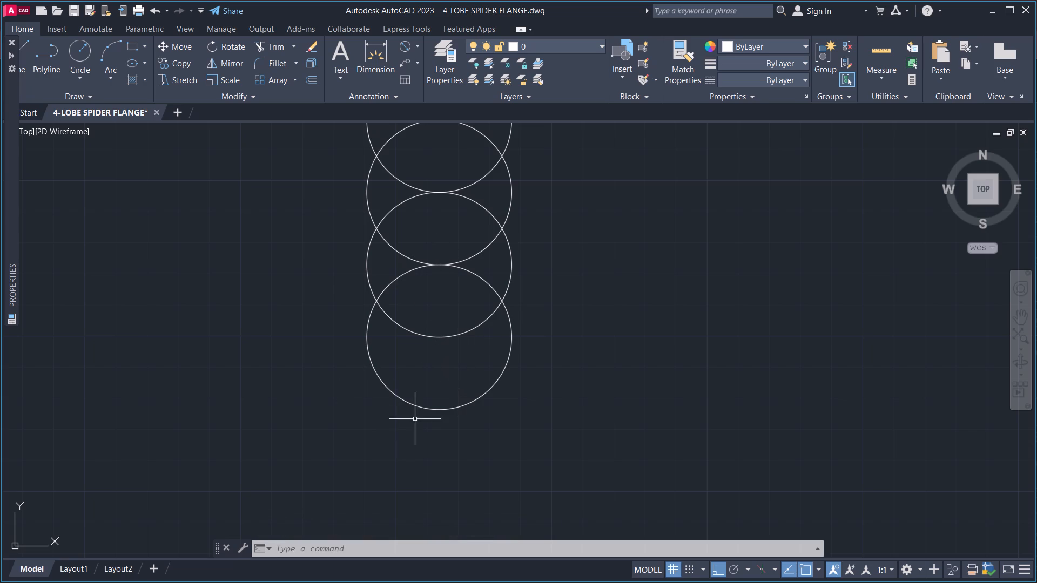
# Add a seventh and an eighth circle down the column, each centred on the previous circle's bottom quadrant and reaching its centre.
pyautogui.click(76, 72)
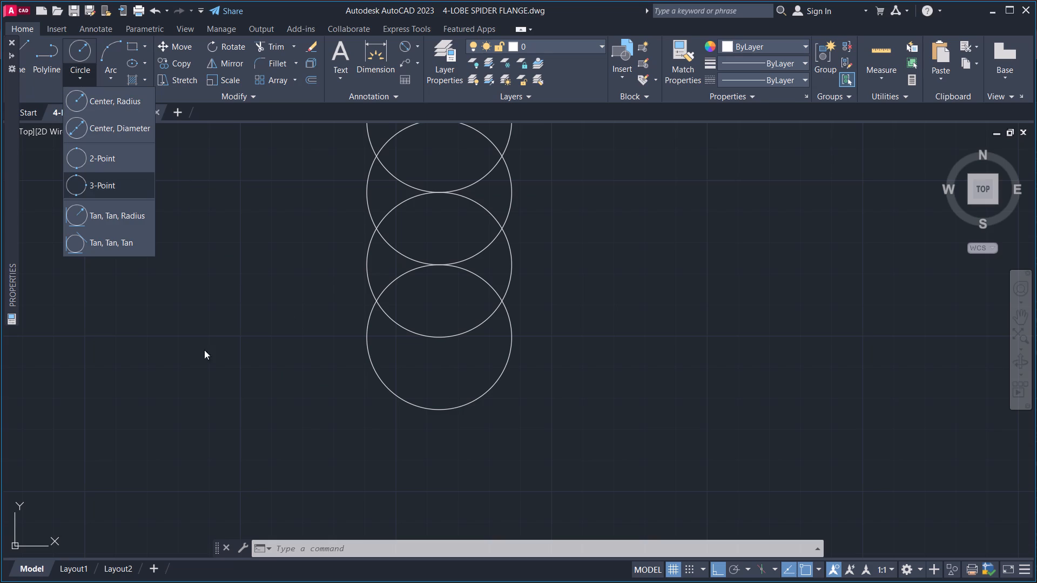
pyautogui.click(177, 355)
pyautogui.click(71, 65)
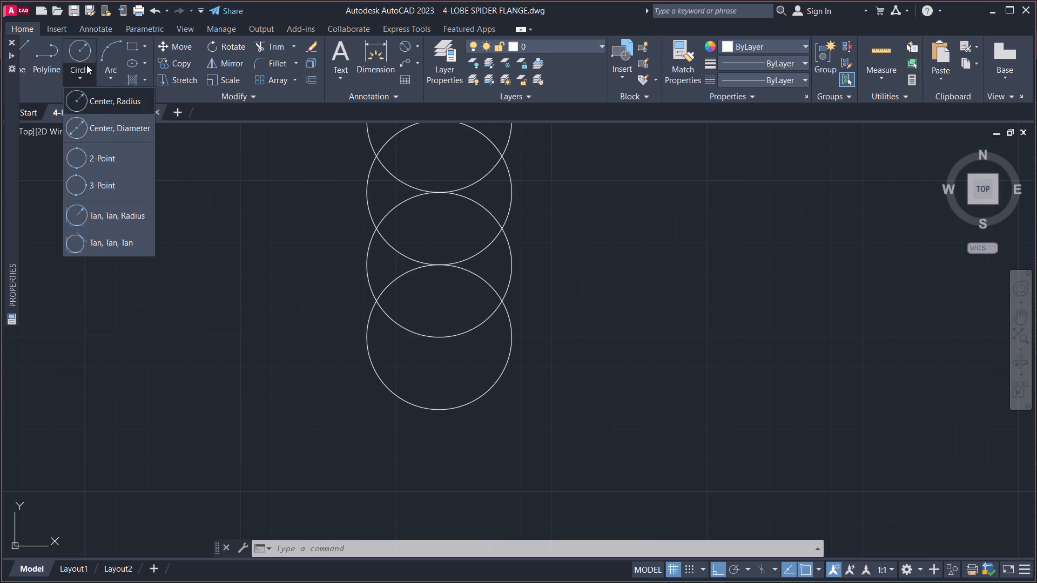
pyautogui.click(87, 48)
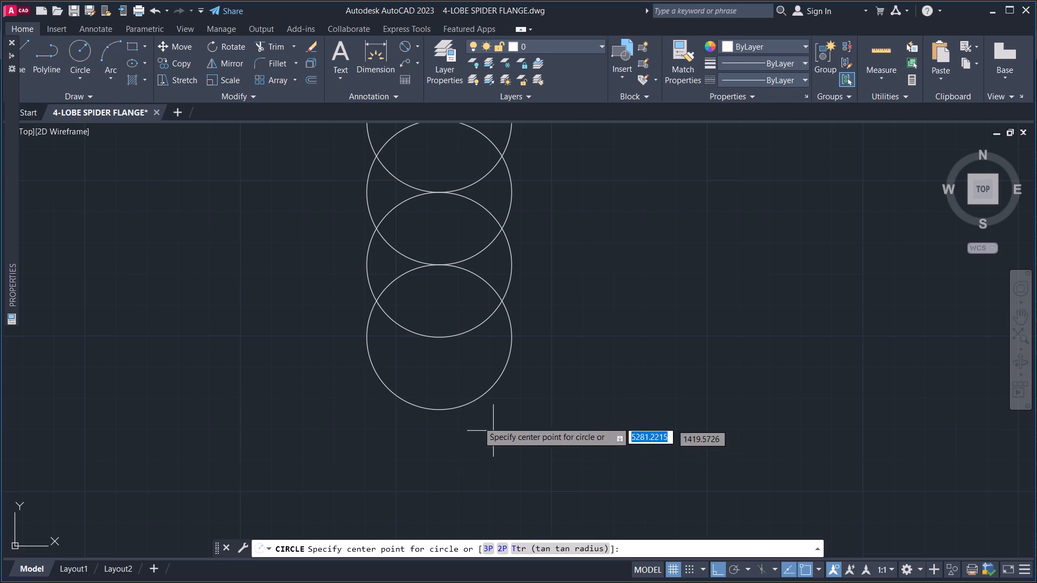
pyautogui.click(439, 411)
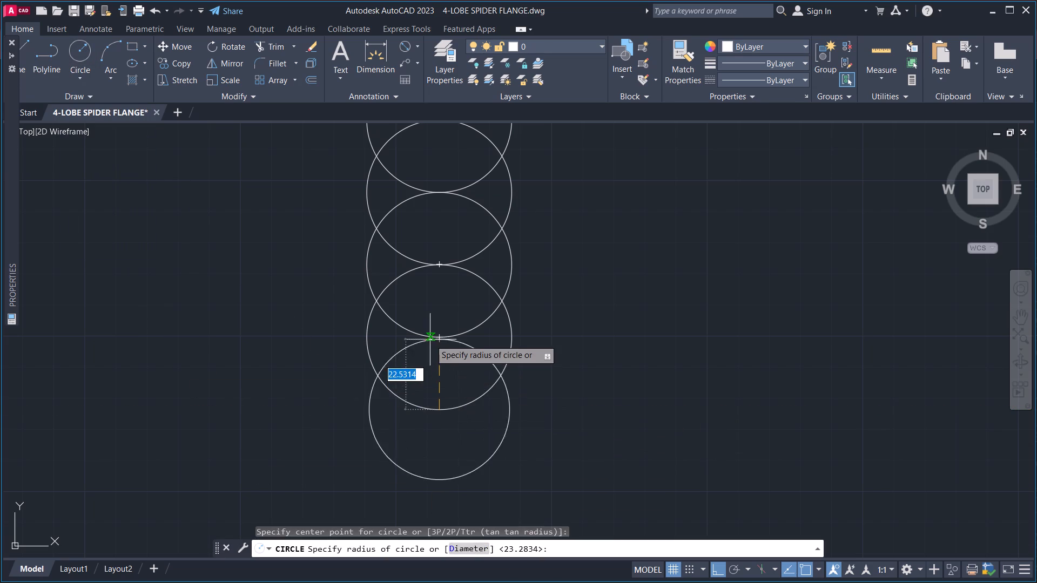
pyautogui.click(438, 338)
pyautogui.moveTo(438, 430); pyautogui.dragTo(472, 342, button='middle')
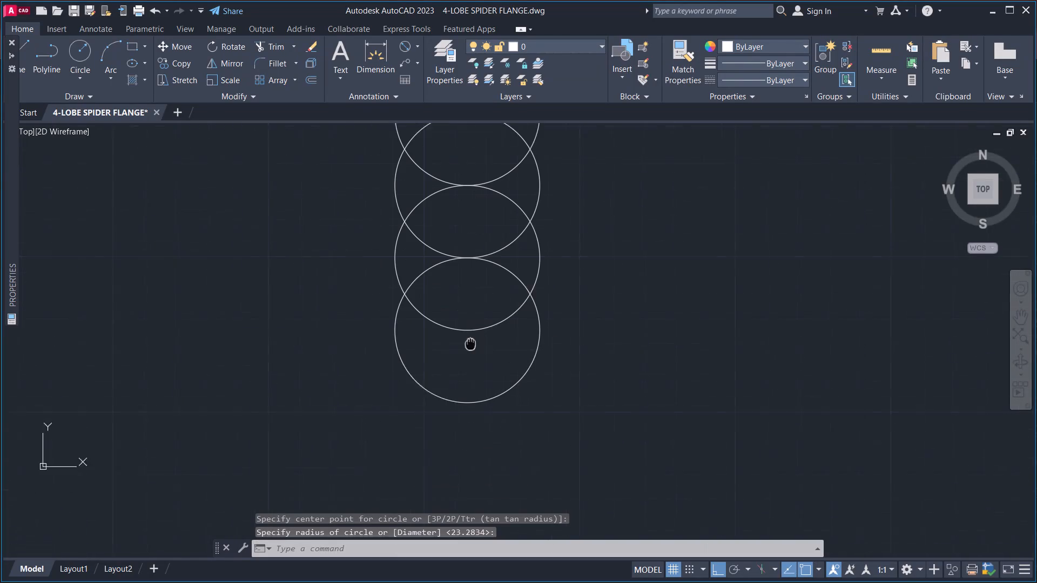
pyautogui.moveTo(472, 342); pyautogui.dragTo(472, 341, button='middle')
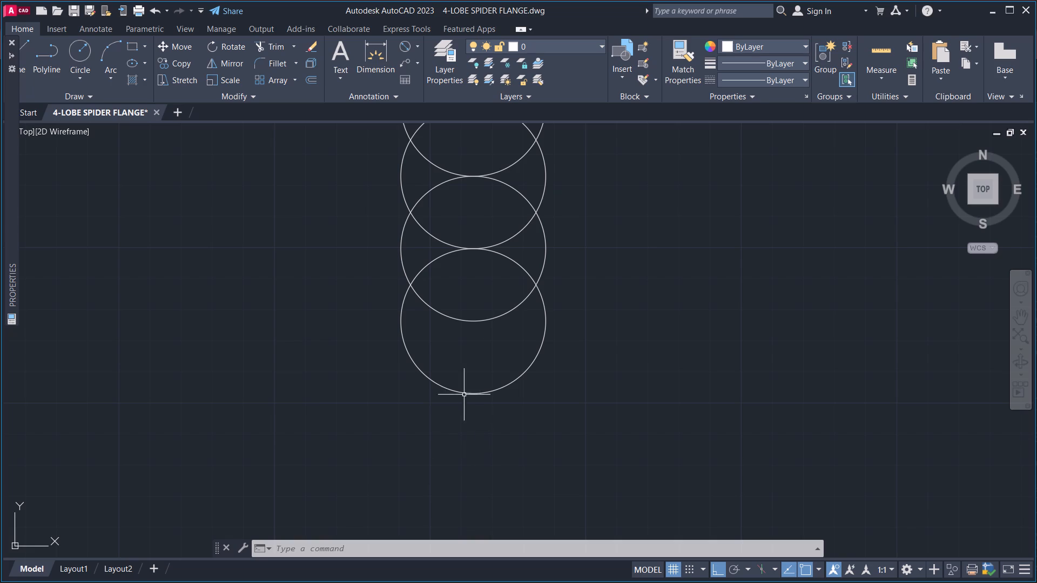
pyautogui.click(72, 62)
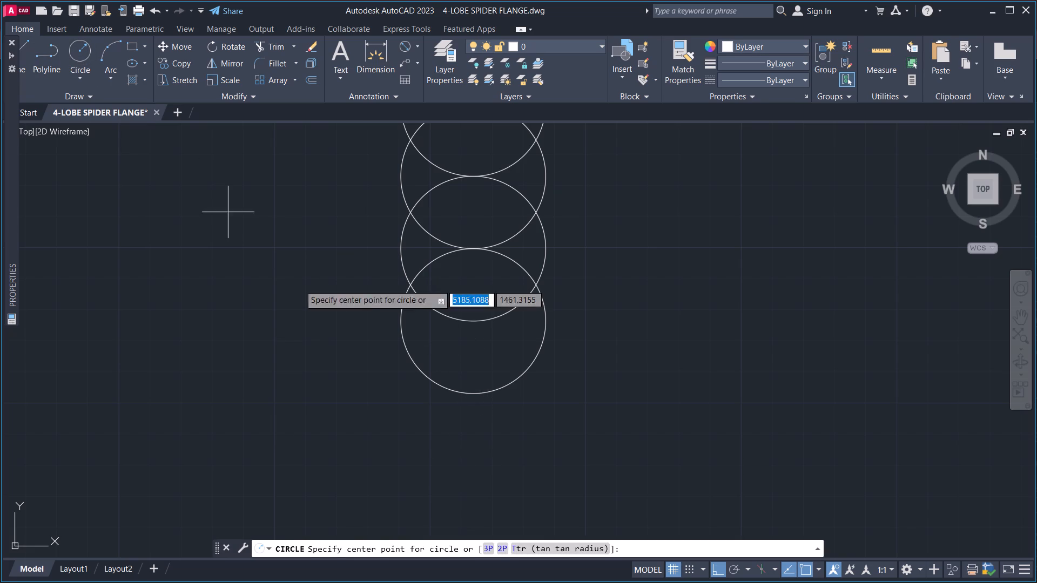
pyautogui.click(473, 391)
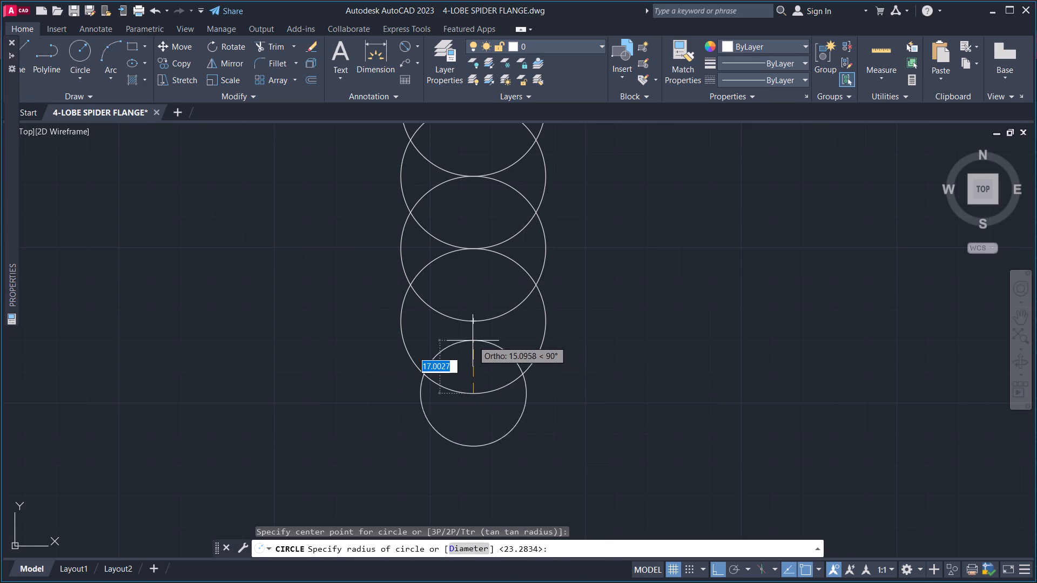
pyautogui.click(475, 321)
# Erase the whole column of eight overlapping circles beside the lever.
pyautogui.scroll(-2, 474, 379)
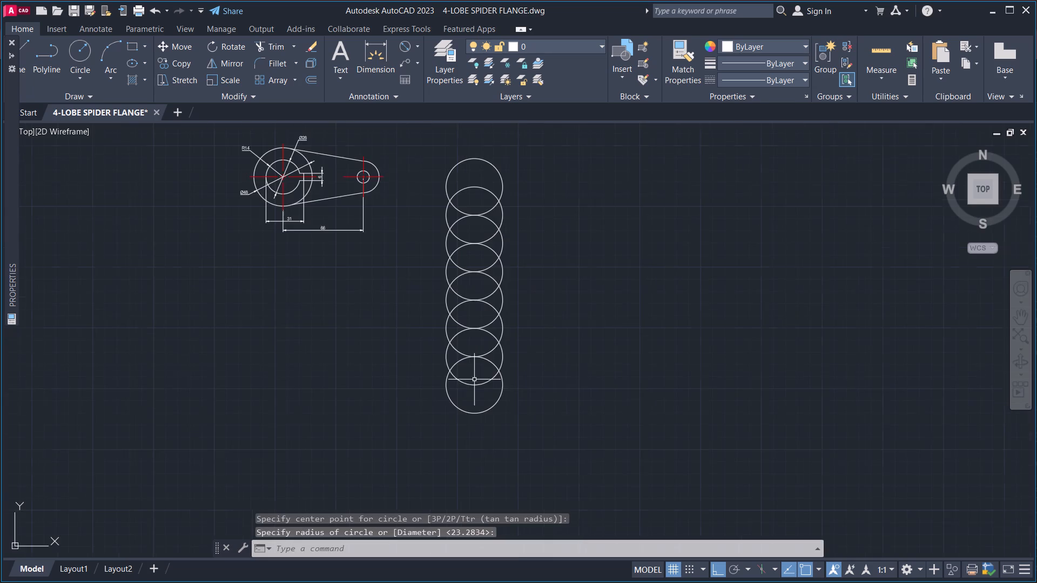
pyautogui.moveTo(474, 382); pyautogui.dragTo(406, 445, button='middle')
pyautogui.moveTo(400, 396); pyautogui.dragTo(359, 365, button='middle')
pyautogui.moveTo(409, 201); pyautogui.dragTo(406, 214)
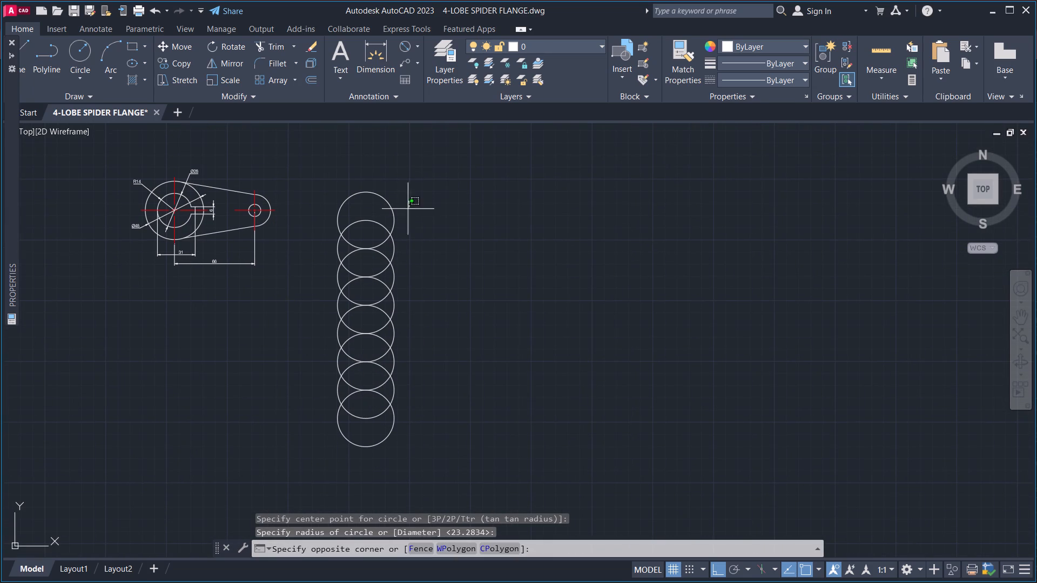
pyautogui.moveTo(406, 214); pyautogui.dragTo(402, 240)
pyautogui.click(370, 467)
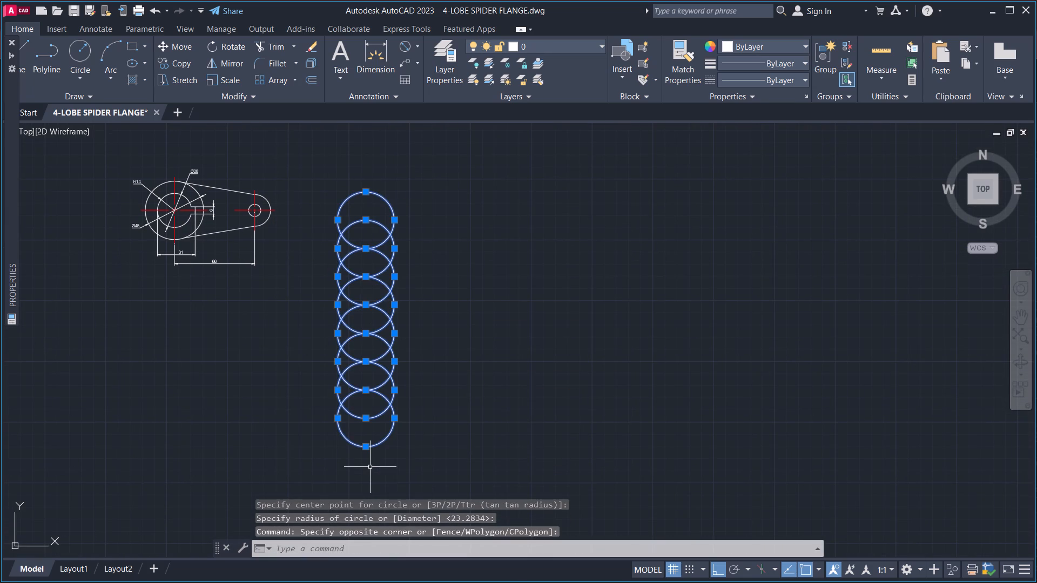
pyautogui.press('Delete')
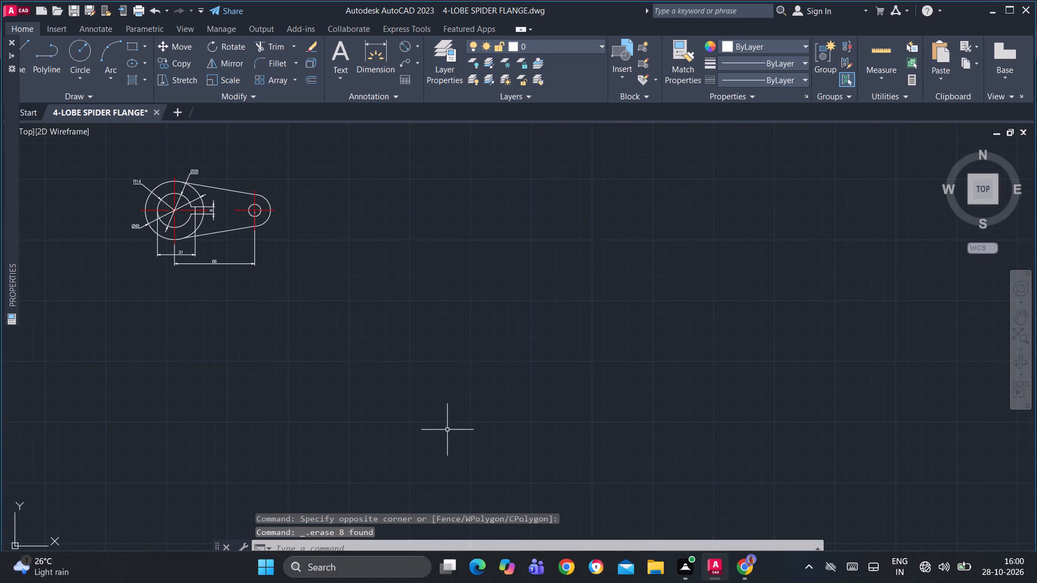
# Examine the dimensioned lever, checking its hub, keyed bore, small end and centre-distance dimensions.
pyautogui.moveTo(472, 421); pyautogui.dragTo(532, 403, button='middle')
pyautogui.scroll(-2, 530, 407)
pyautogui.moveTo(456, 392); pyautogui.dragTo(459, 426, button='middle')
pyautogui.scroll(5, 410, 374)
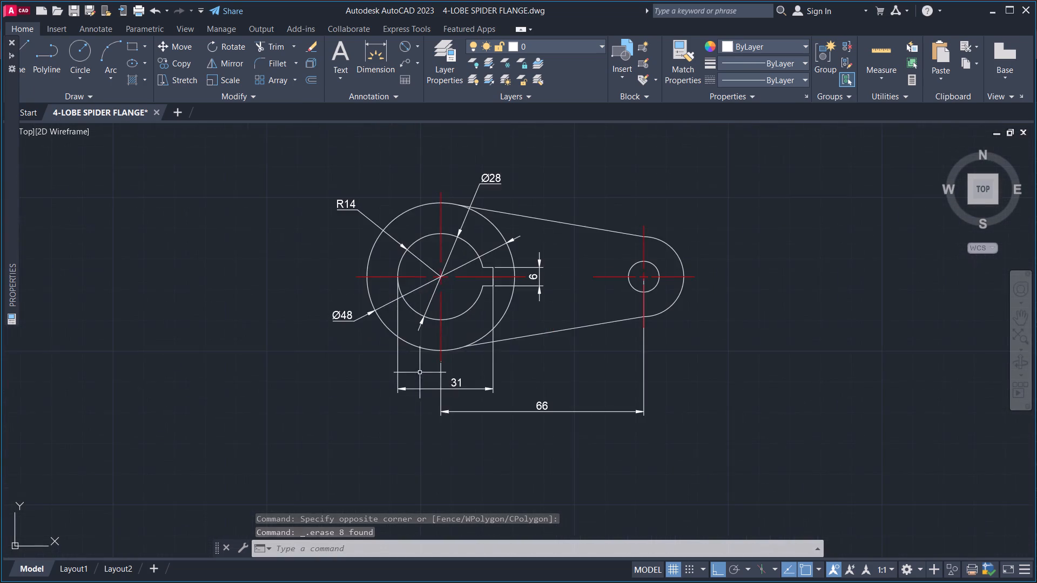
pyautogui.moveTo(515, 360); pyautogui.dragTo(346, 376, button='middle')
pyautogui.moveTo(397, 375); pyautogui.dragTo(533, 409, button='middle')
pyautogui.scroll(1, 536, 413)
pyautogui.moveTo(544, 395); pyautogui.dragTo(538, 426, button='middle')
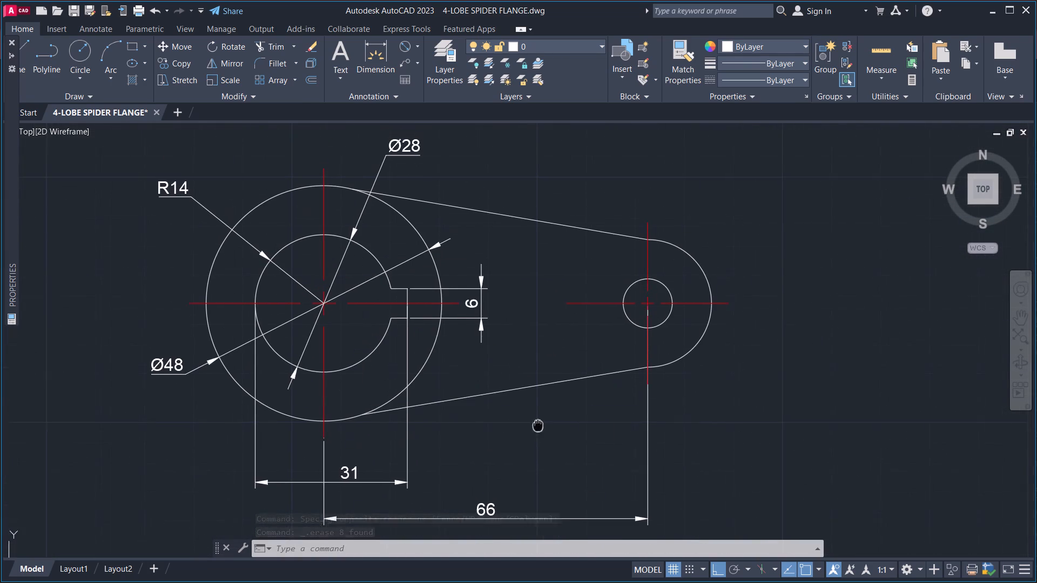
pyautogui.moveTo(538, 426); pyautogui.dragTo(528, 443, button='middle')
pyautogui.moveTo(523, 440); pyautogui.dragTo(521, 391, button='middle')
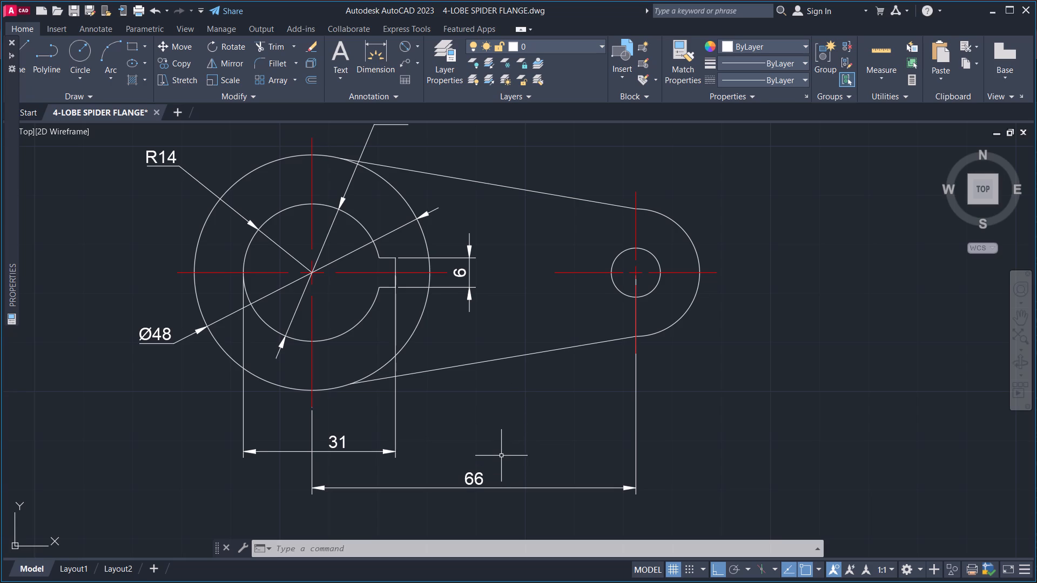
pyautogui.moveTo(496, 435); pyautogui.dragTo(494, 394, button='middle')
pyautogui.moveTo(495, 410); pyautogui.dragTo(489, 482, button='middle')
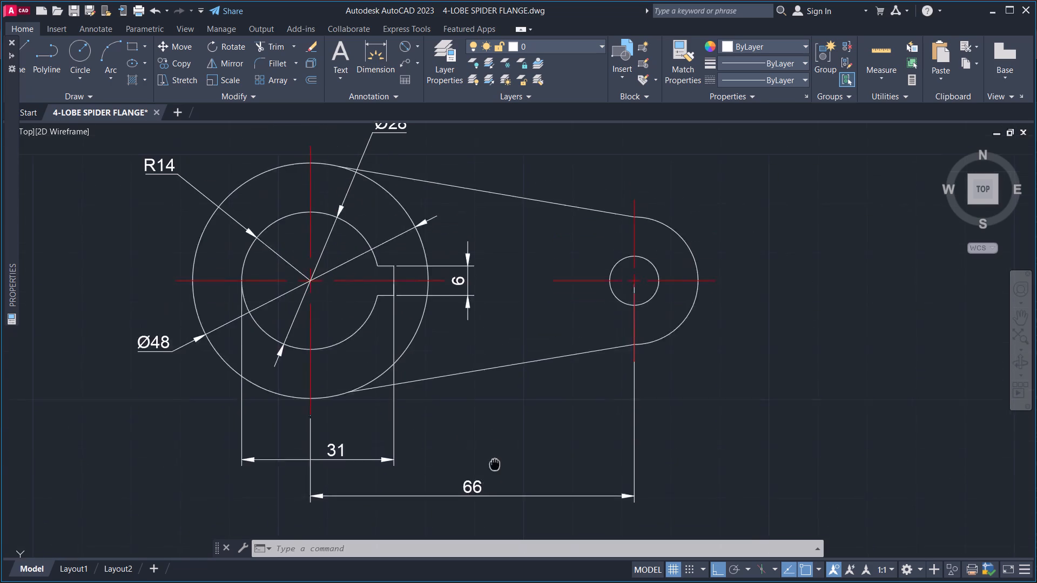
pyautogui.moveTo(489, 482); pyautogui.dragTo(478, 509, button='middle')
pyautogui.moveTo(487, 486); pyautogui.dragTo(530, 453, button='middle')
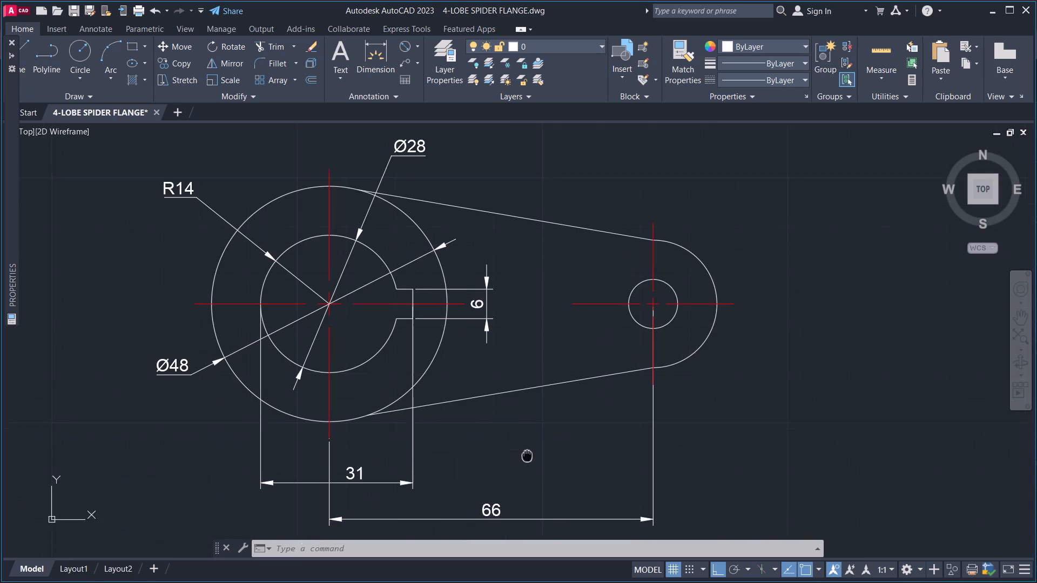
pyautogui.moveTo(530, 453); pyautogui.dragTo(533, 451, button='middle')
pyautogui.moveTo(530, 474); pyautogui.dragTo(510, 442, button='middle')
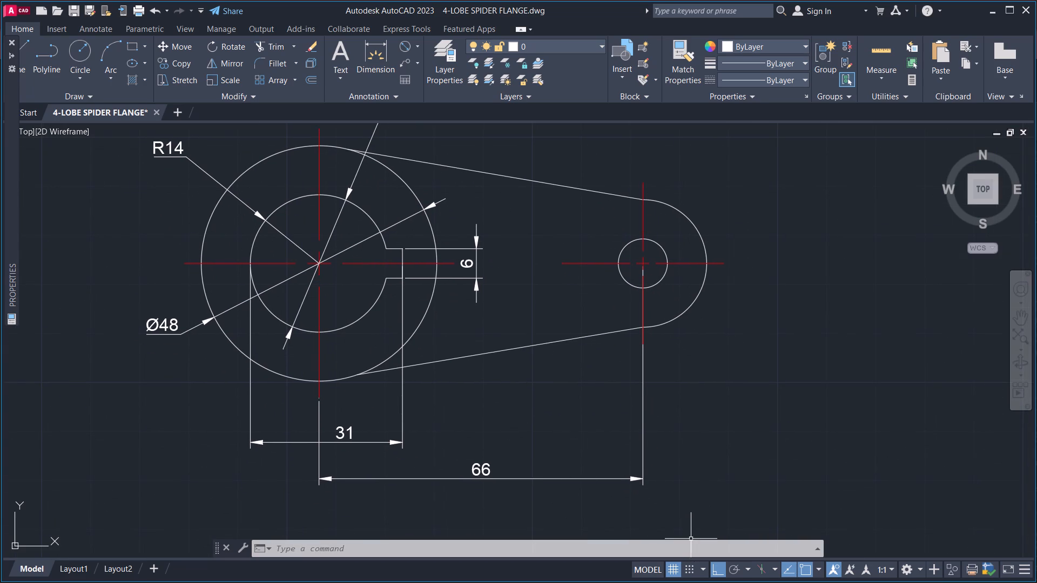
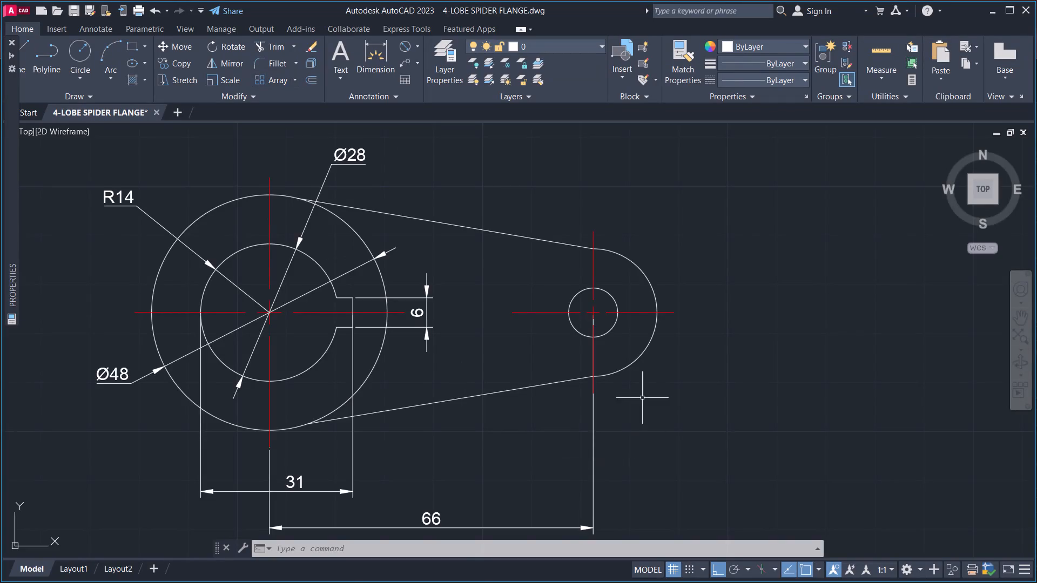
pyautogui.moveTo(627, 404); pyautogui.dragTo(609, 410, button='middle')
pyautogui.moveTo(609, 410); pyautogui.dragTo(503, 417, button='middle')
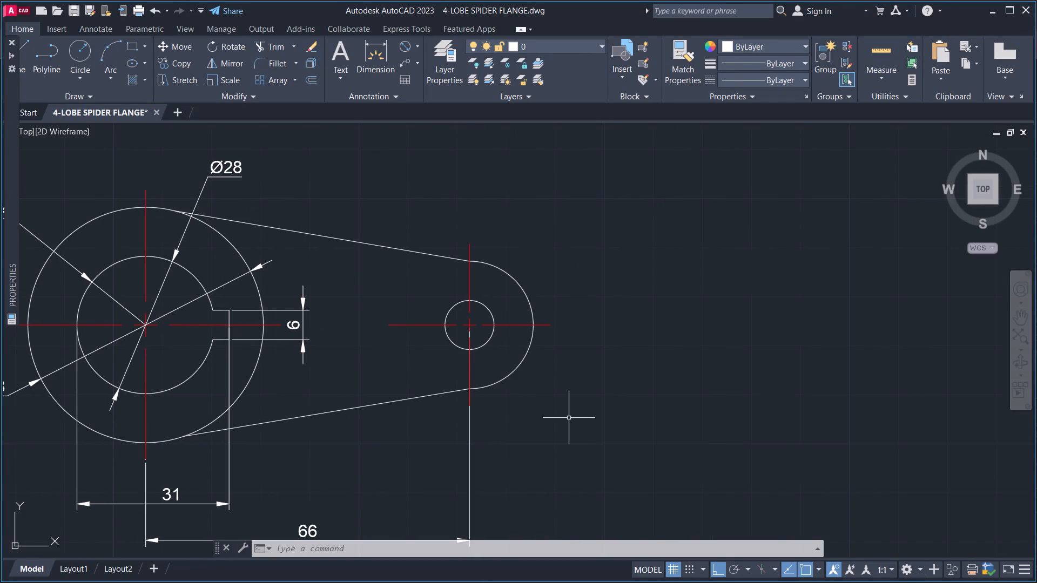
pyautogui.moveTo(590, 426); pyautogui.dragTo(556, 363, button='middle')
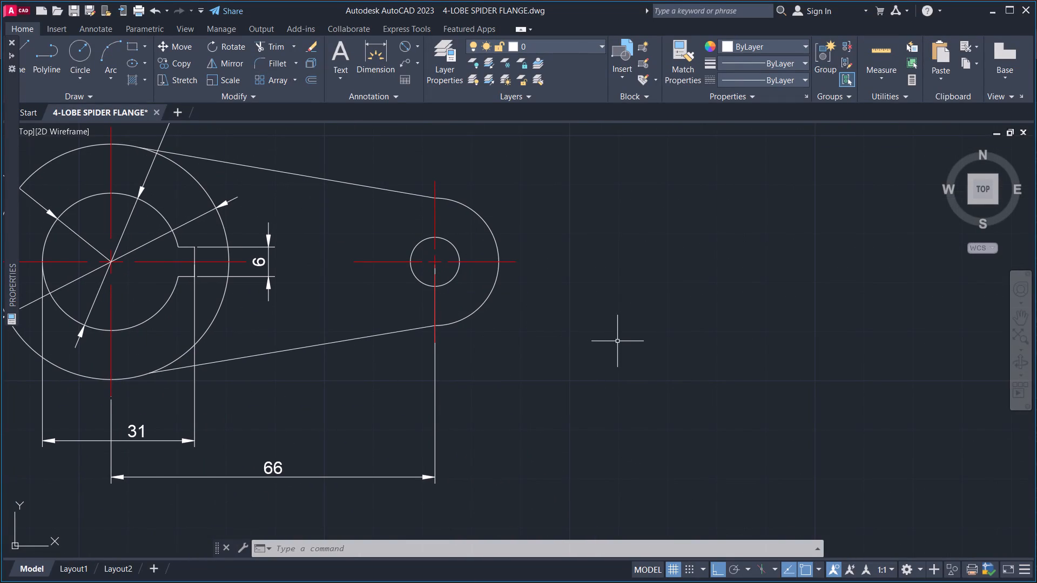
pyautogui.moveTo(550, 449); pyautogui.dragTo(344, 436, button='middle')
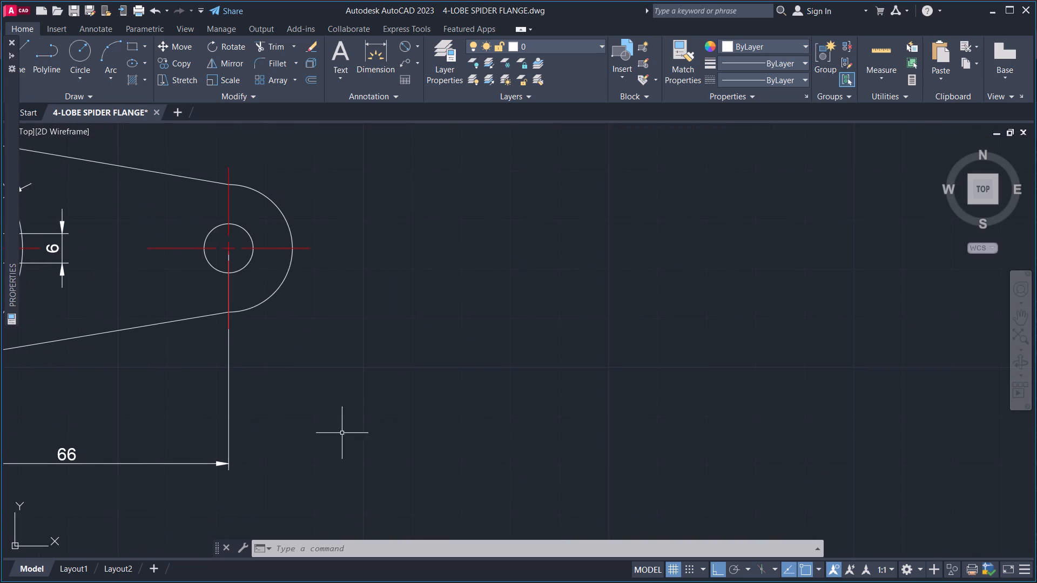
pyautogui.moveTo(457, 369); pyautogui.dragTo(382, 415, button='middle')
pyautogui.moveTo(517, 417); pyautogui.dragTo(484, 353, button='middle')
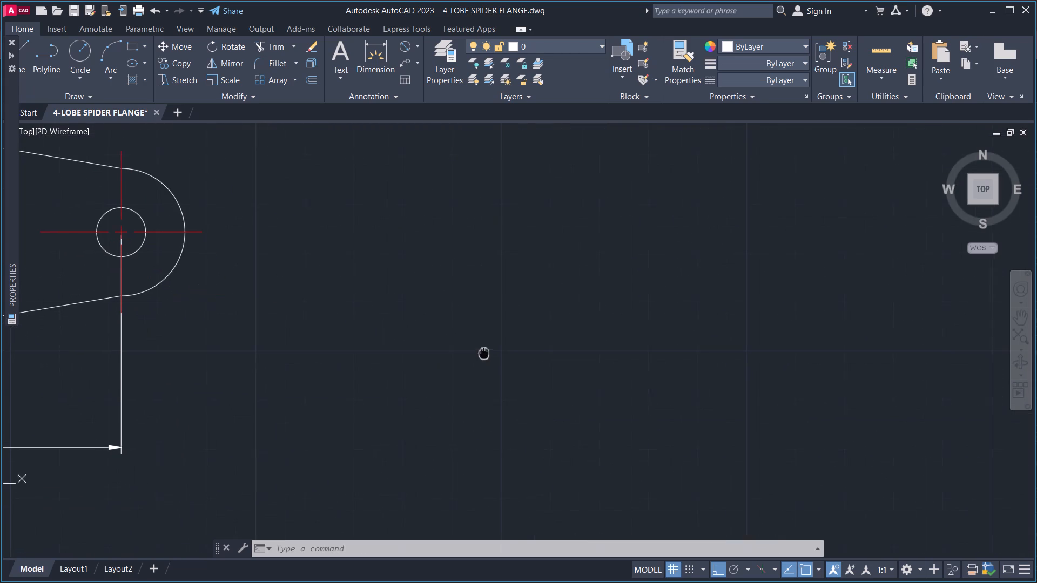
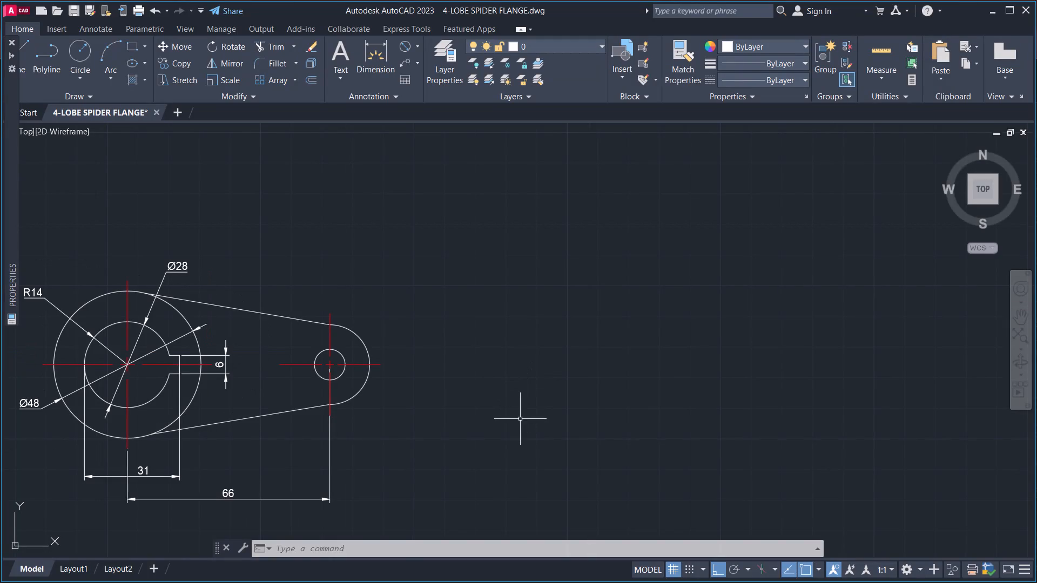
# Examine the lever drawing with its hub, keyway and small end hole, including their dimensions.
pyautogui.moveTo(490, 361); pyautogui.dragTo(495, 438, button='middle')
pyautogui.moveTo(506, 372); pyautogui.dragTo(569, 301, button='middle')
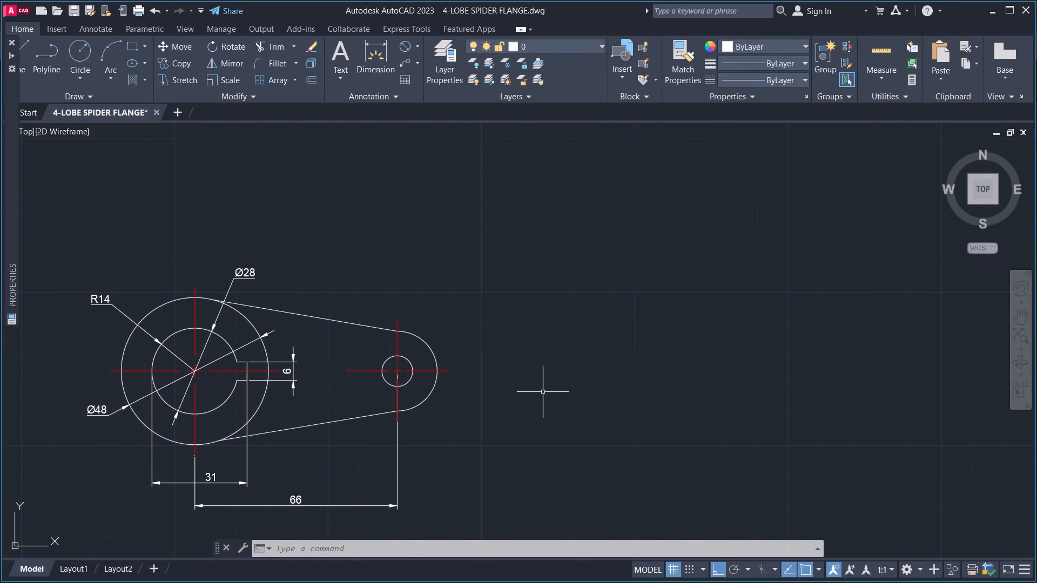
pyautogui.moveTo(539, 402); pyautogui.dragTo(489, 438, button='middle')
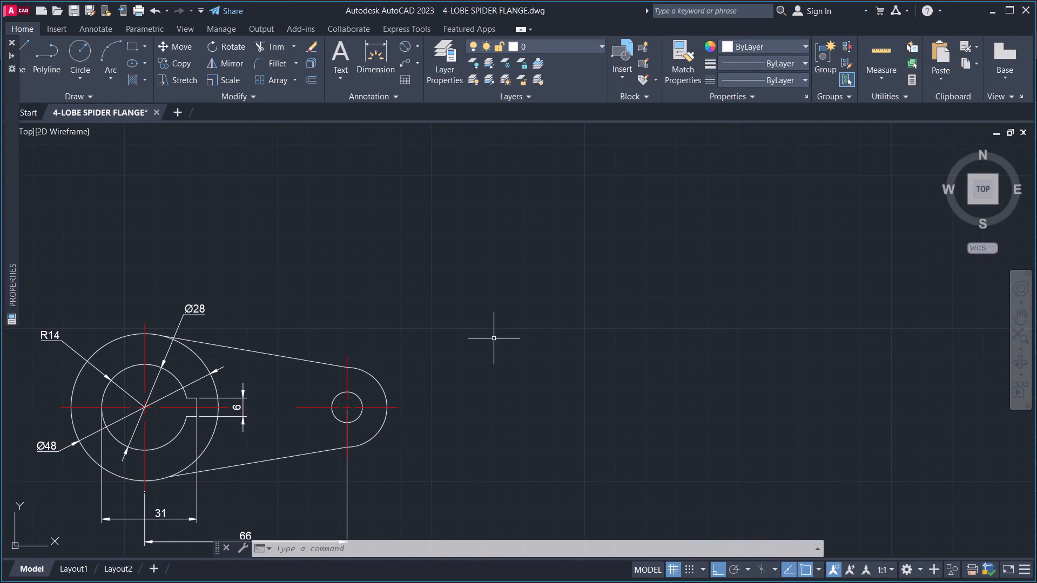
pyautogui.moveTo(509, 323); pyautogui.dragTo(646, 276, button='middle')
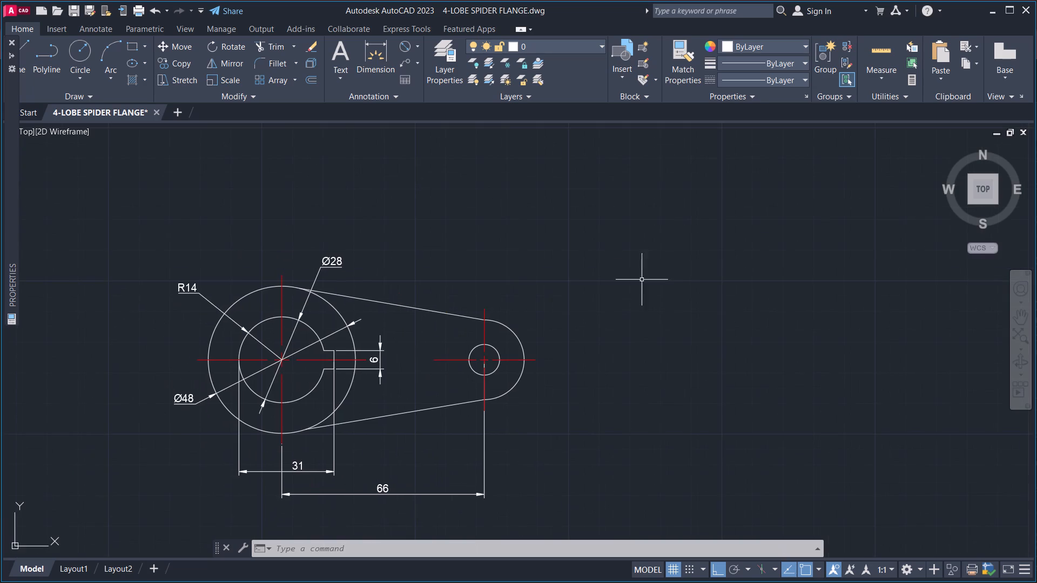
pyautogui.moveTo(611, 316); pyautogui.dragTo(570, 391, button='middle')
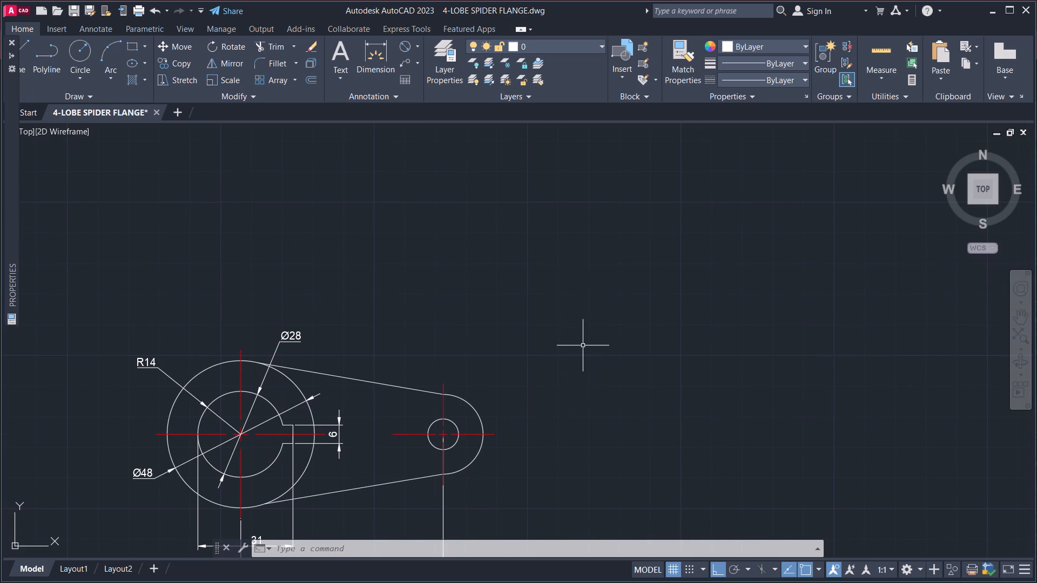
pyautogui.moveTo(590, 333); pyautogui.dragTo(630, 242, button='middle')
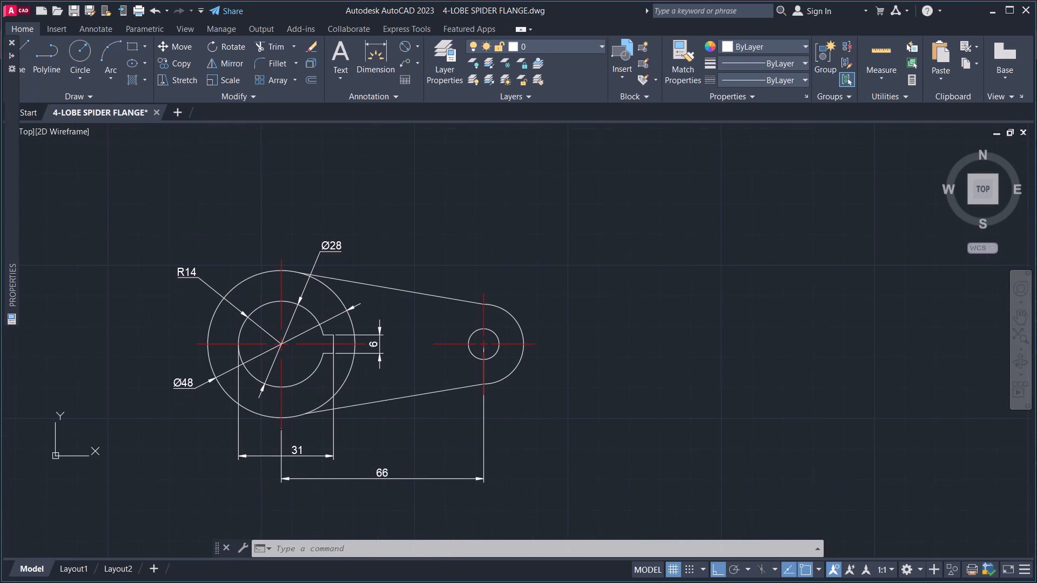
pyautogui.moveTo(651, 378); pyautogui.dragTo(585, 424, button='middle')
pyautogui.moveTo(578, 410); pyautogui.dragTo(580, 339, button='middle')
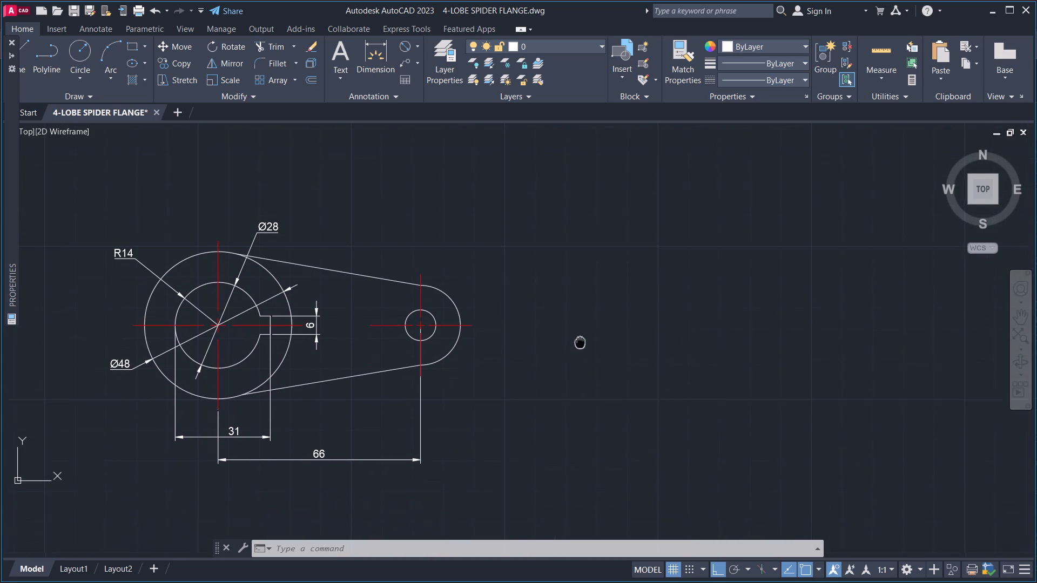
pyautogui.moveTo(580, 339); pyautogui.dragTo(585, 301, button='middle')
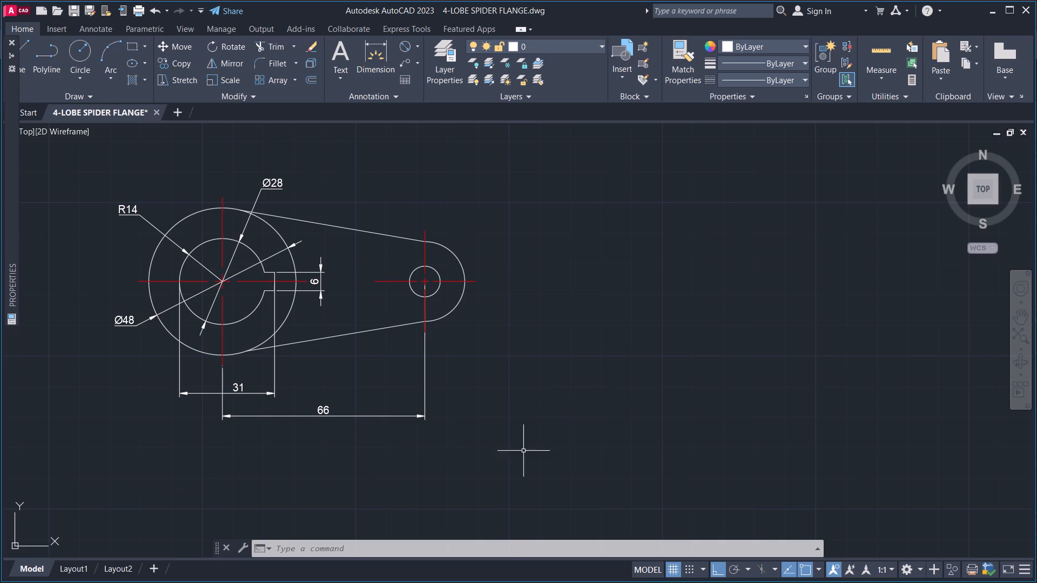
pyautogui.moveTo(618, 470); pyautogui.dragTo(600, 410, button='middle')
pyautogui.middleClick(610, 354)
pyautogui.scroll(-2, 612, 353)
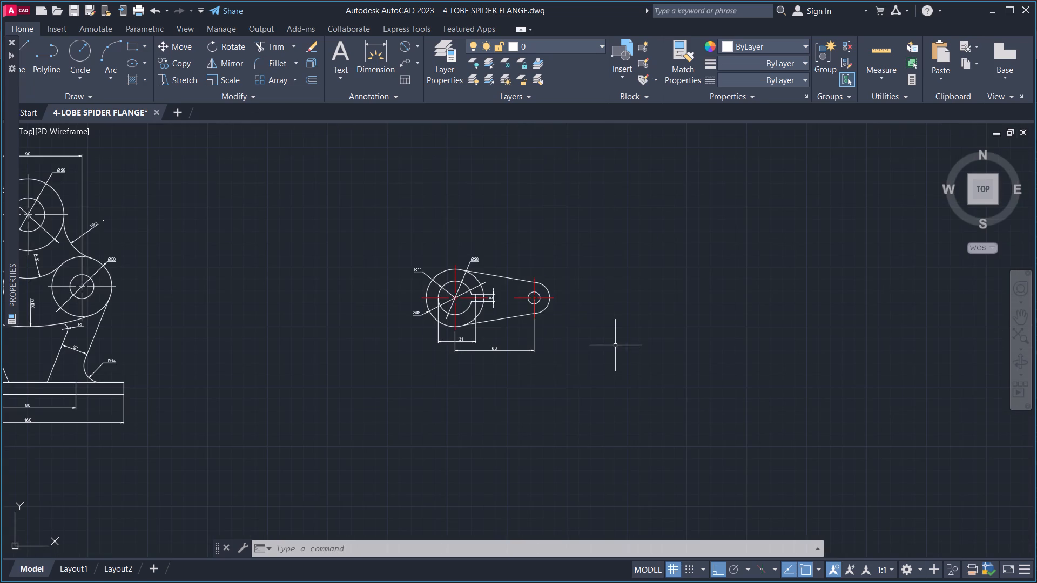
# Examine the three-hub bracket drawing and its dimensions from the upper hub down to the base plate.
pyautogui.moveTo(615, 351); pyautogui.dragTo(620, 450, button='middle')
pyautogui.scroll(2, 324, 435)
pyautogui.moveTo(296, 431); pyautogui.dragTo(677, 392, button='middle')
pyautogui.scroll(-1, 335, 337)
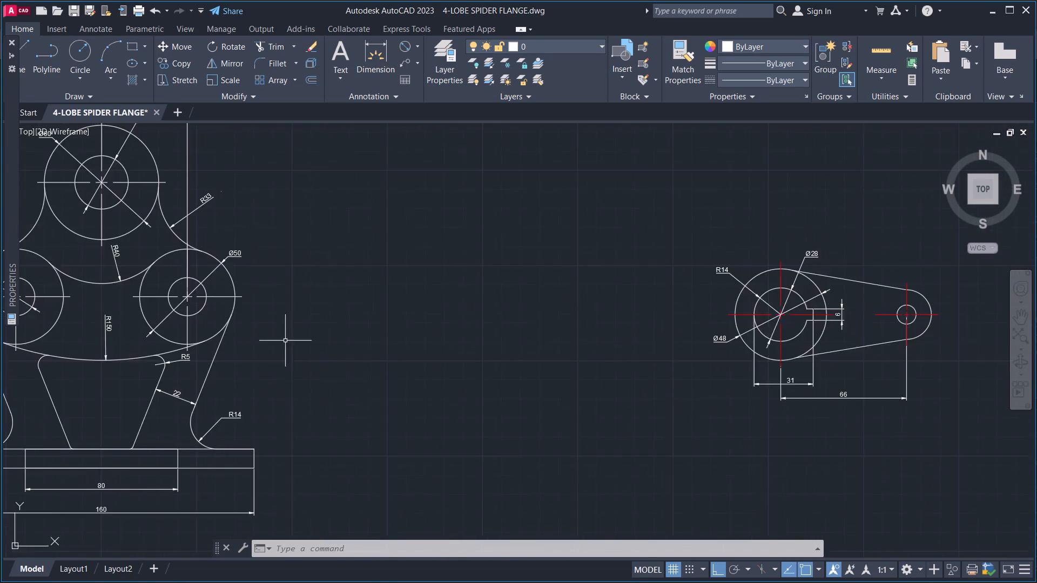
pyautogui.moveTo(306, 338); pyautogui.dragTo(471, 325, button='middle')
pyautogui.scroll(1, 353, 320)
pyautogui.moveTo(236, 354); pyautogui.dragTo(314, 441, button='middle')
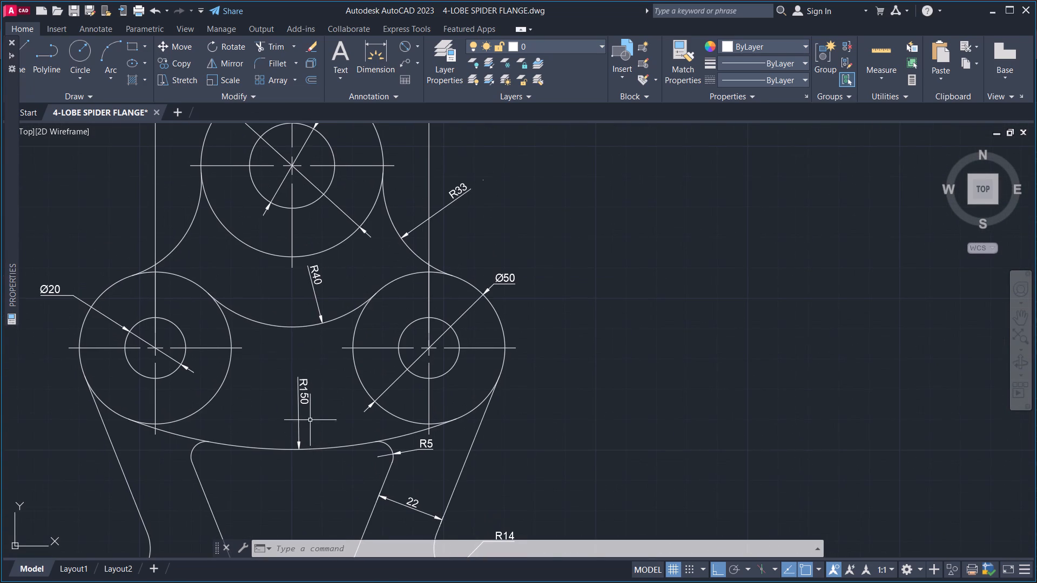
pyautogui.moveTo(318, 318); pyautogui.dragTo(449, 348, button='middle')
pyautogui.moveTo(440, 326); pyautogui.dragTo(380, 446, button='middle')
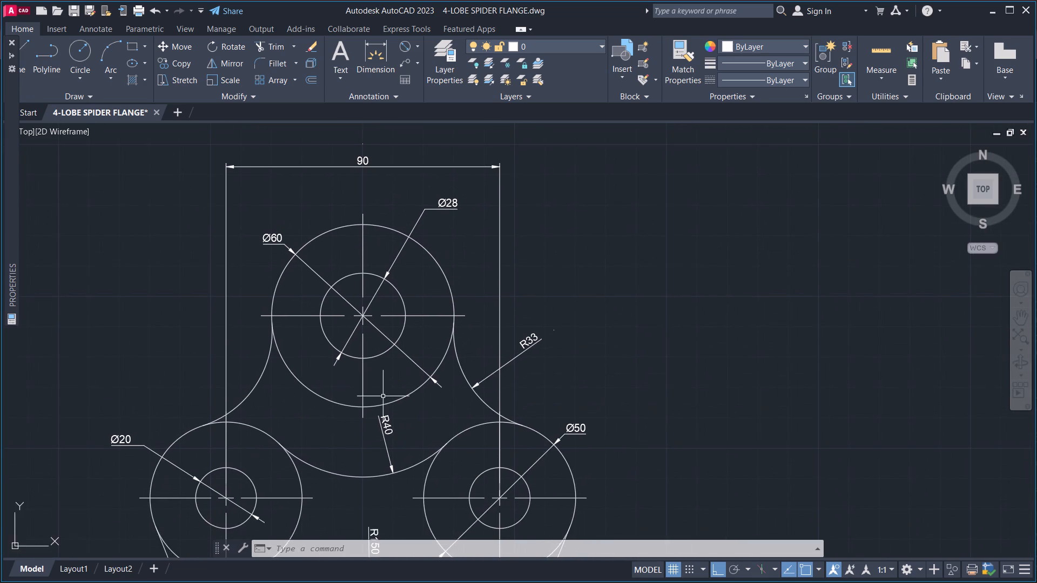
pyautogui.moveTo(383, 396); pyautogui.dragTo(376, 460, button='middle')
pyautogui.moveTo(413, 376); pyautogui.dragTo(445, 320, button='middle')
pyautogui.moveTo(462, 468); pyautogui.dragTo(441, 428, button='middle')
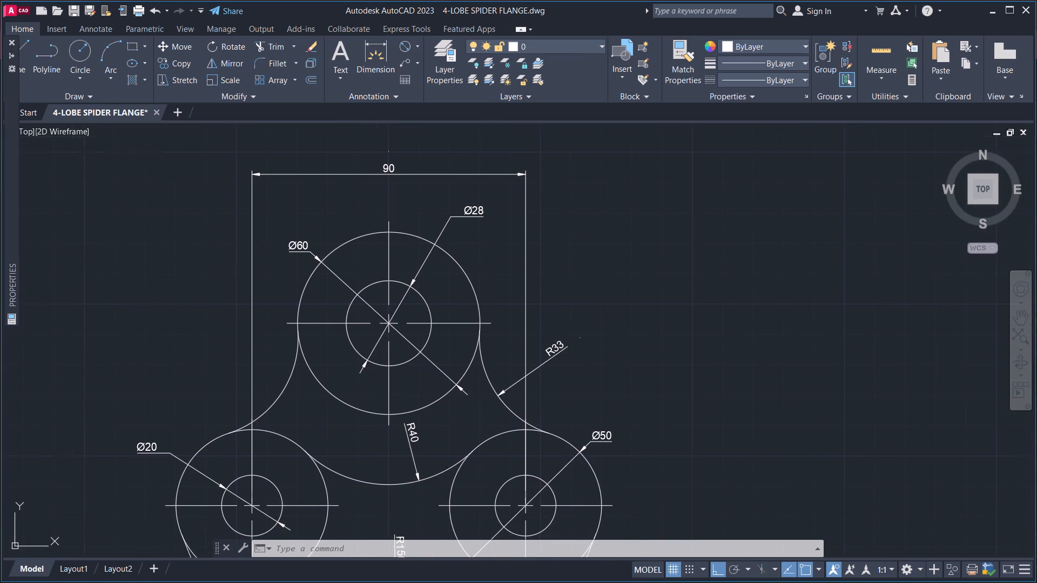
pyautogui.moveTo(441, 428); pyautogui.dragTo(396, 349, button='middle')
pyautogui.moveTo(481, 481); pyautogui.dragTo(402, 381, button='middle')
pyautogui.moveTo(476, 447); pyautogui.dragTo(407, 353, button='middle')
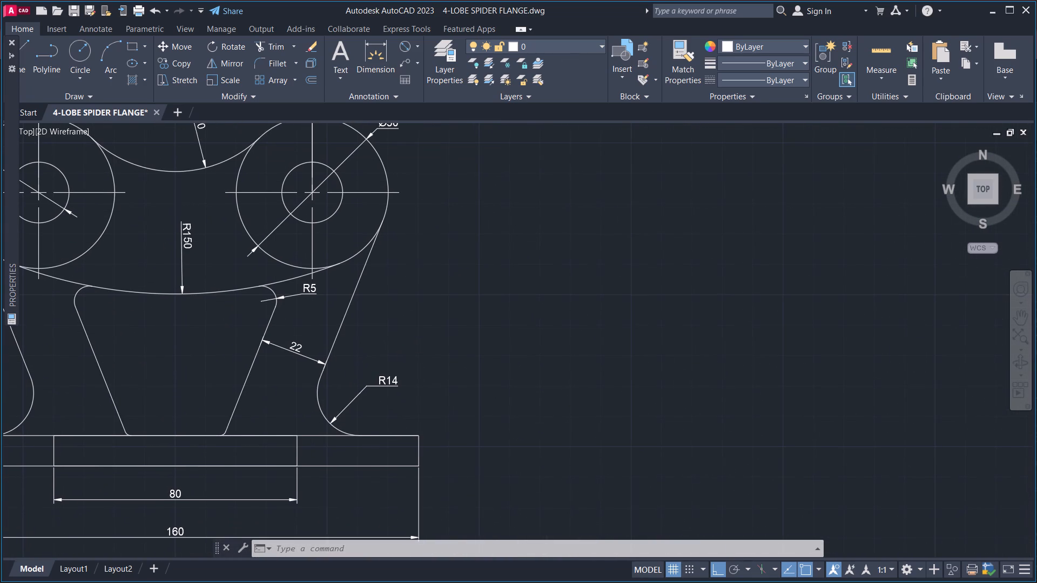
pyautogui.moveTo(528, 493); pyautogui.dragTo(381, 411, button='middle')
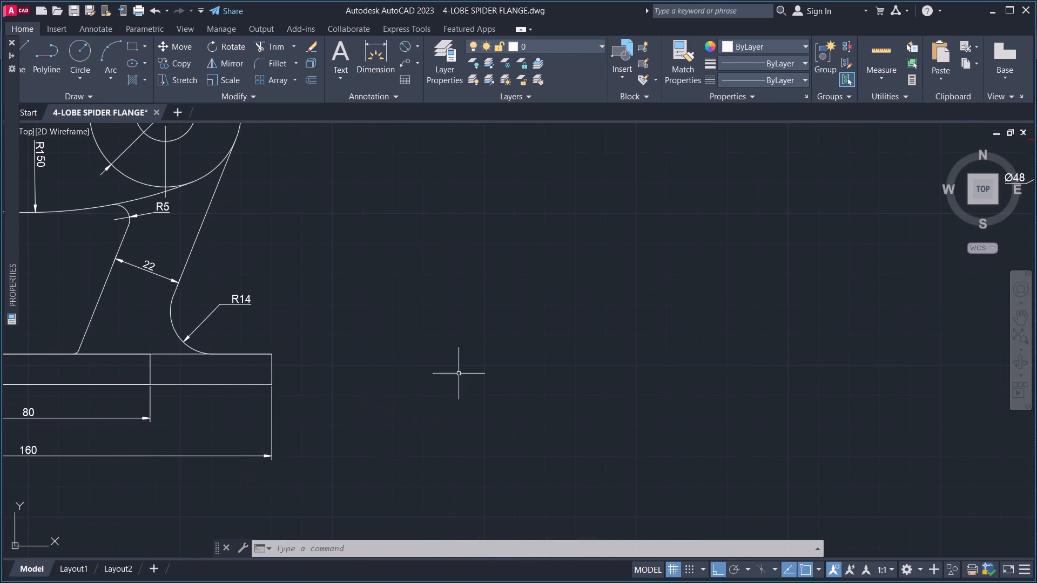
pyautogui.moveTo(534, 330); pyautogui.dragTo(297, 427, button='middle')
pyautogui.moveTo(433, 335); pyautogui.dragTo(448, 471, button='middle')
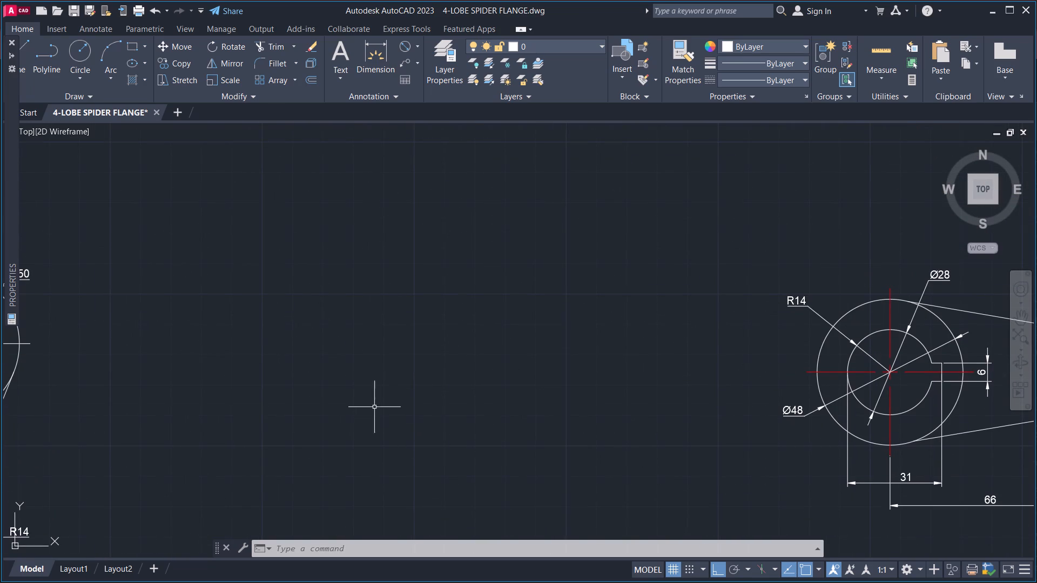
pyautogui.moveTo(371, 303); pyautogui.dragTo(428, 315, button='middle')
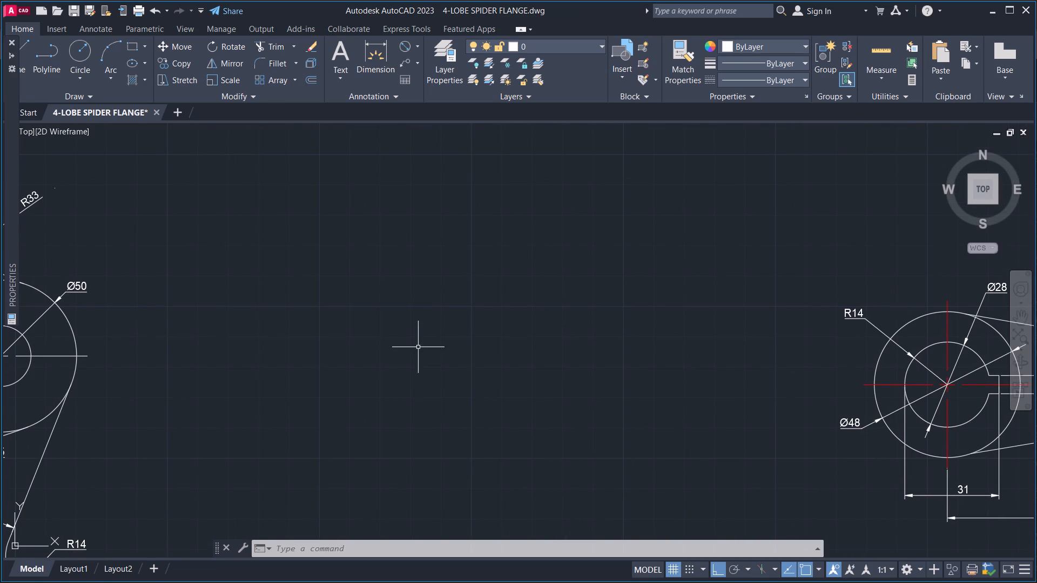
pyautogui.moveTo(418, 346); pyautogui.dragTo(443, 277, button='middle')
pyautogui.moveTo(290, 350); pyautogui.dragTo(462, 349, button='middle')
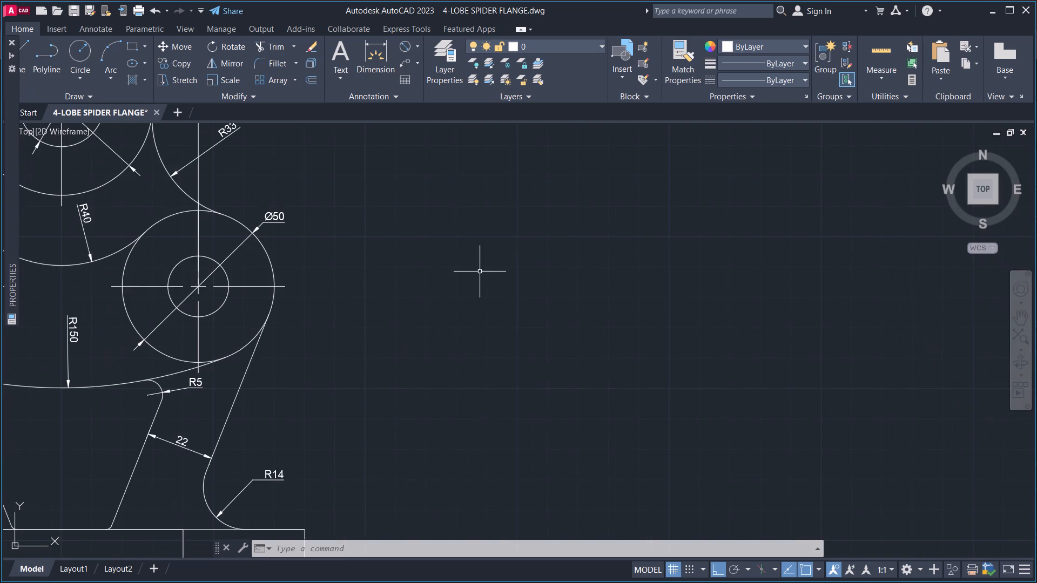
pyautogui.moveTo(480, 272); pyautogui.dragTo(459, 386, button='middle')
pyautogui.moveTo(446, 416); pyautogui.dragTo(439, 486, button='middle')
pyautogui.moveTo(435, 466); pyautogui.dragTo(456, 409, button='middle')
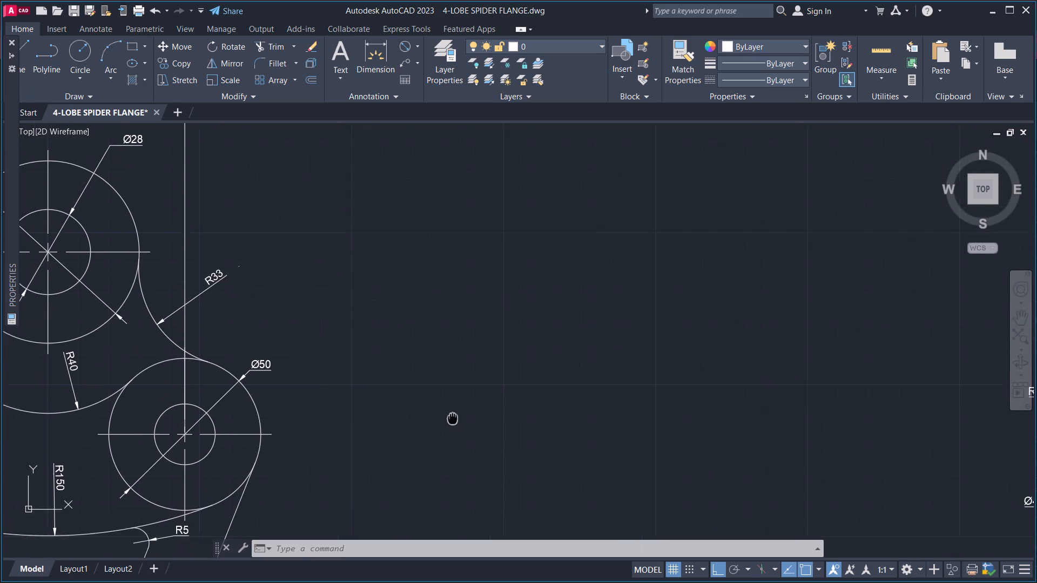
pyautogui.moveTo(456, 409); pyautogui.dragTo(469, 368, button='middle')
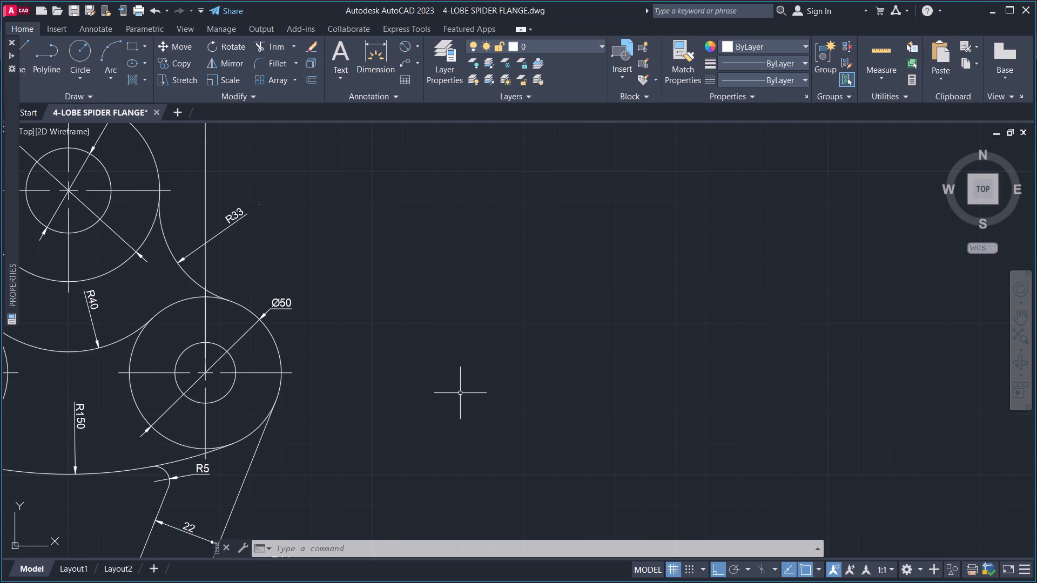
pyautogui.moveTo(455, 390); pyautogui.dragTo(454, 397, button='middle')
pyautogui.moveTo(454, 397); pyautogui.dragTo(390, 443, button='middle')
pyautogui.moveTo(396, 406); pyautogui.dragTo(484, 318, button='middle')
# Assign the centre marks of the bracket's two lower hubs to layer 1, with red as that layer's colour.
pyautogui.scroll(1, 326, 324)
pyautogui.moveTo(277, 344); pyautogui.dragTo(289, 344, button='middle')
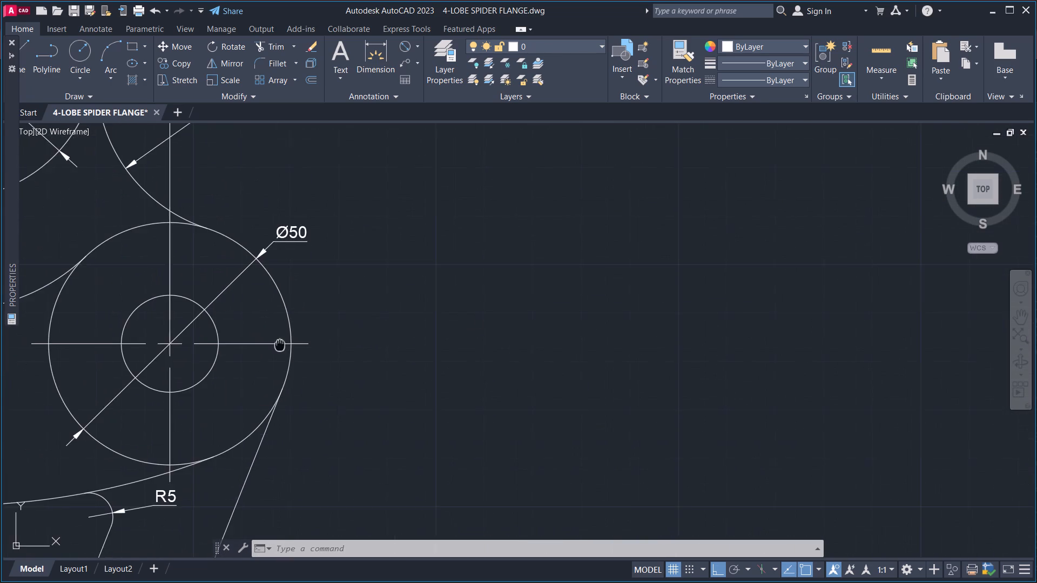
pyautogui.moveTo(289, 344); pyautogui.dragTo(342, 338, button='middle')
pyautogui.moveTo(334, 332); pyautogui.dragTo(326, 341)
pyautogui.click(302, 359)
pyautogui.moveTo(311, 358); pyautogui.dragTo(347, 302, button='middle')
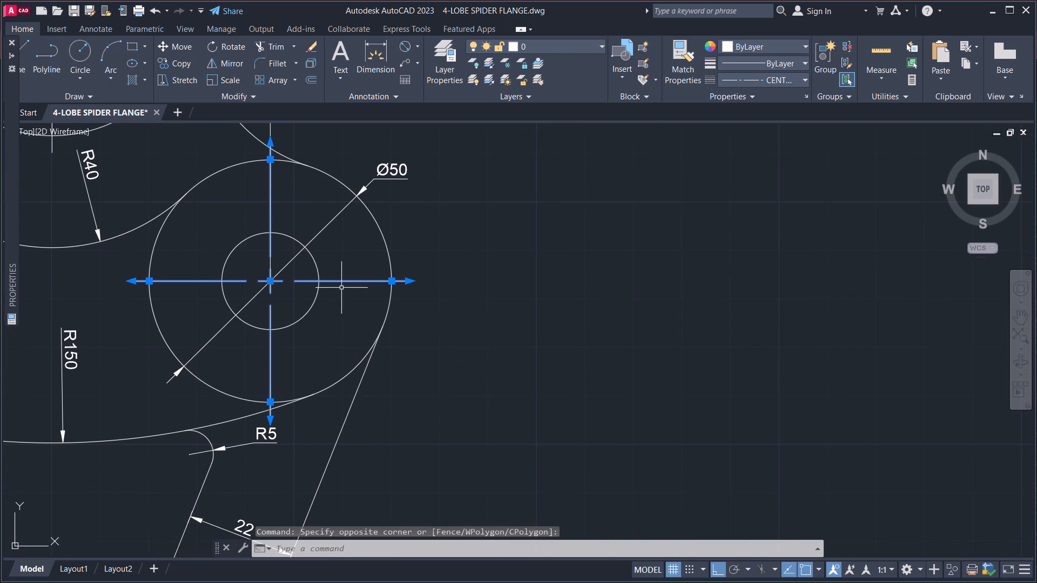
pyautogui.moveTo(511, 399); pyautogui.dragTo(517, 412, button='middle')
pyautogui.scroll(-1, 517, 412)
pyautogui.click(159, 343)
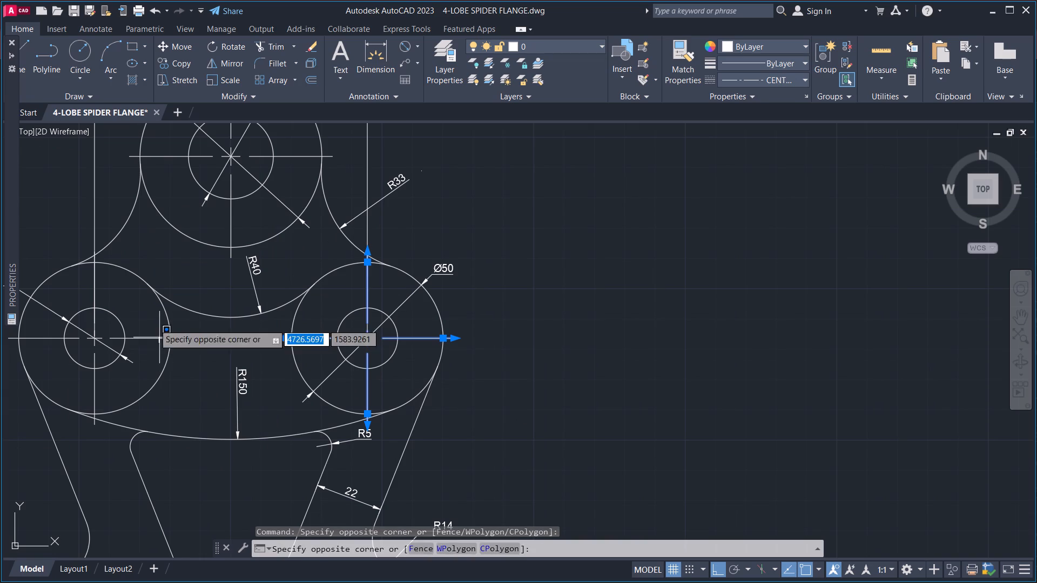
pyautogui.click(153, 319)
pyautogui.click(554, 47)
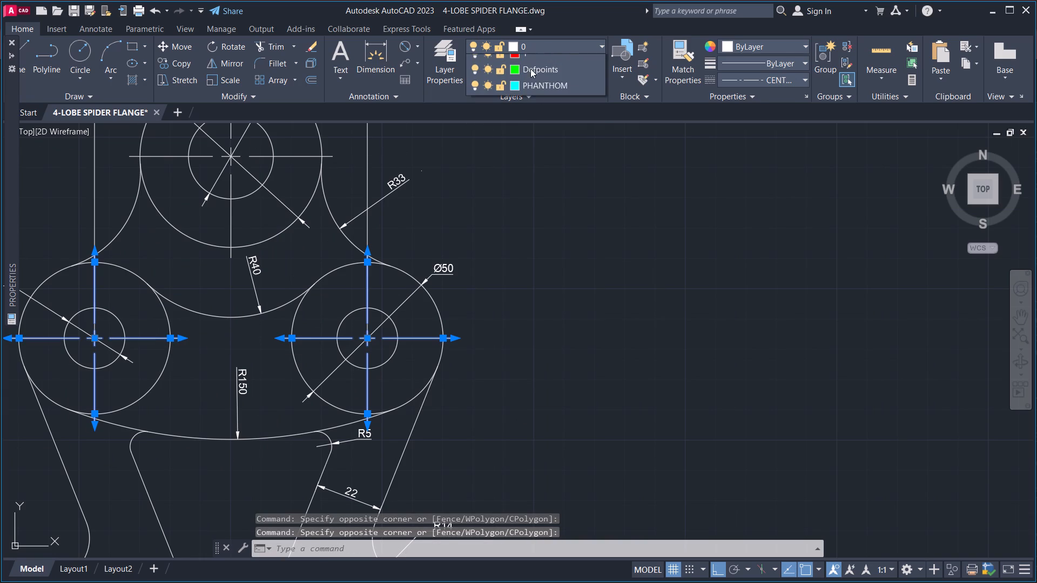
pyautogui.click(517, 81)
pyautogui.moveTo(484, 333); pyautogui.dragTo(527, 409, button='middle')
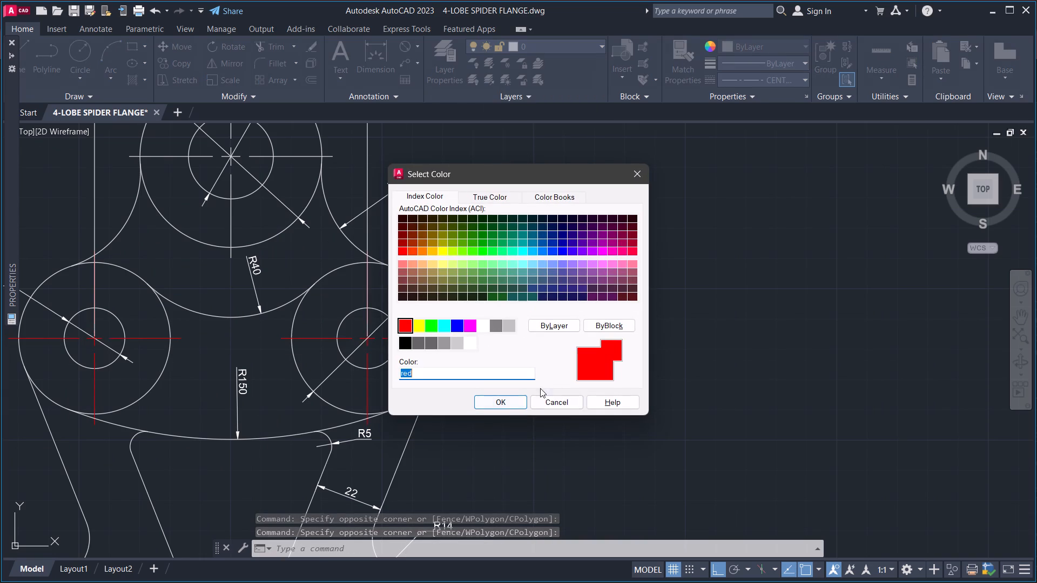
pyautogui.click(506, 403)
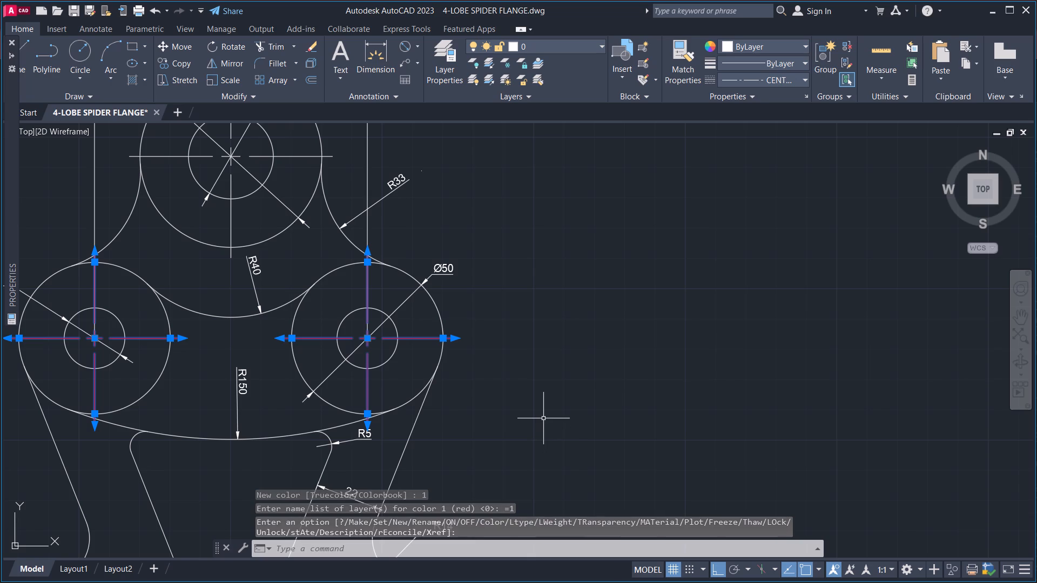
pyautogui.moveTo(567, 408); pyautogui.dragTo(445, 425, button='middle')
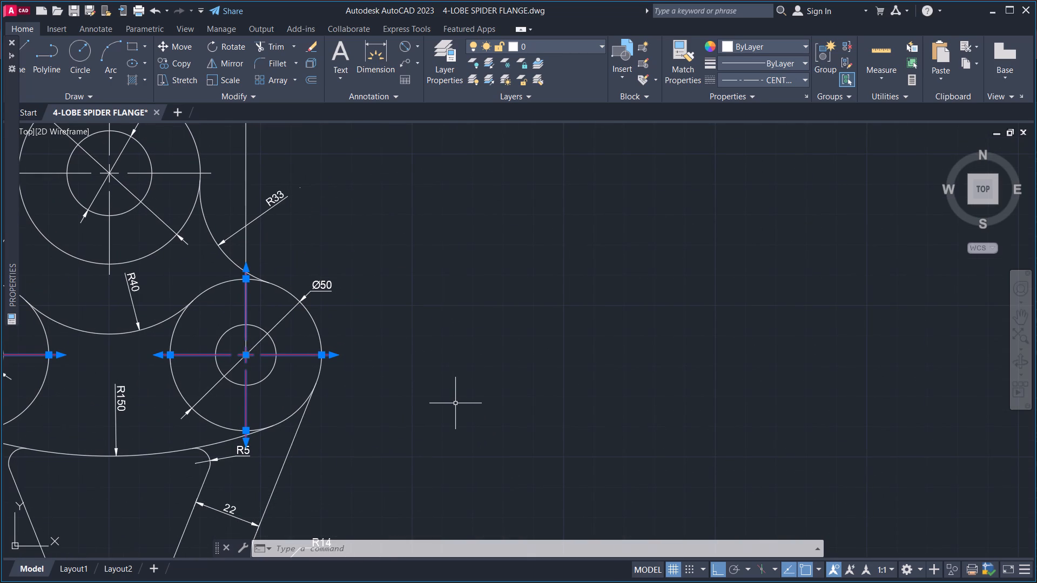
pyautogui.moveTo(441, 428); pyautogui.dragTo(443, 499, button='middle')
pyautogui.moveTo(400, 498); pyautogui.dragTo(464, 499, button='middle')
pyautogui.moveTo(434, 520); pyautogui.dragTo(421, 555, button='middle')
pyautogui.moveTo(436, 518); pyautogui.dragTo(446, 451, button='middle')
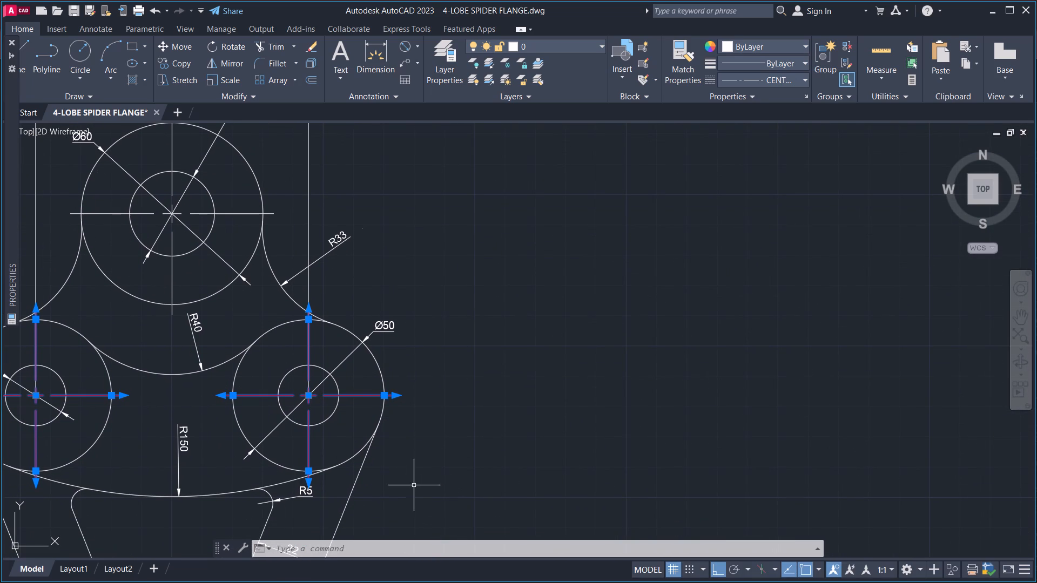
pyautogui.moveTo(417, 525); pyautogui.dragTo(393, 557, button='middle')
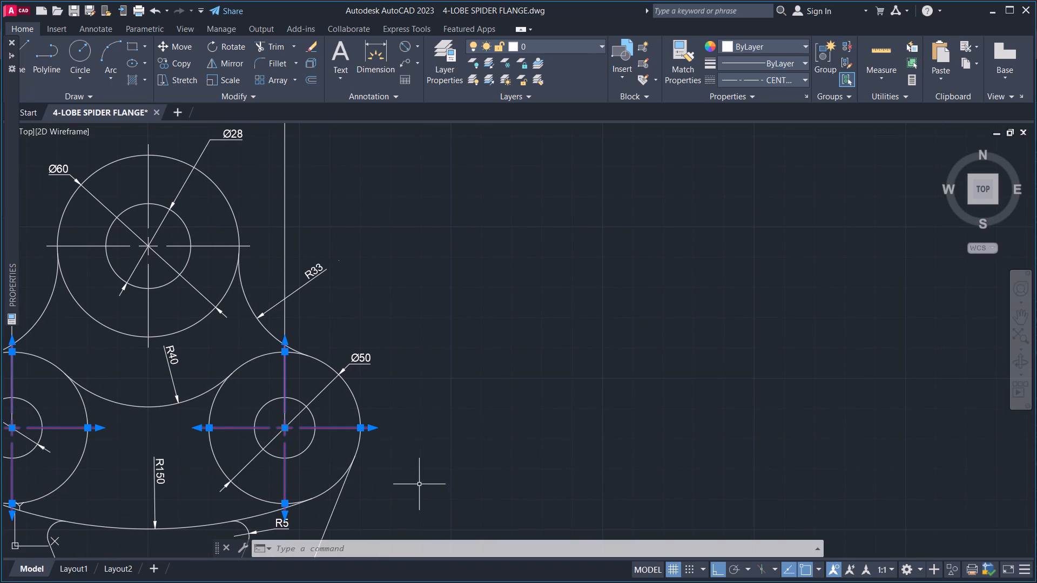
pyautogui.moveTo(425, 544); pyautogui.dragTo(396, 527, button='middle')
pyautogui.press('Escape')
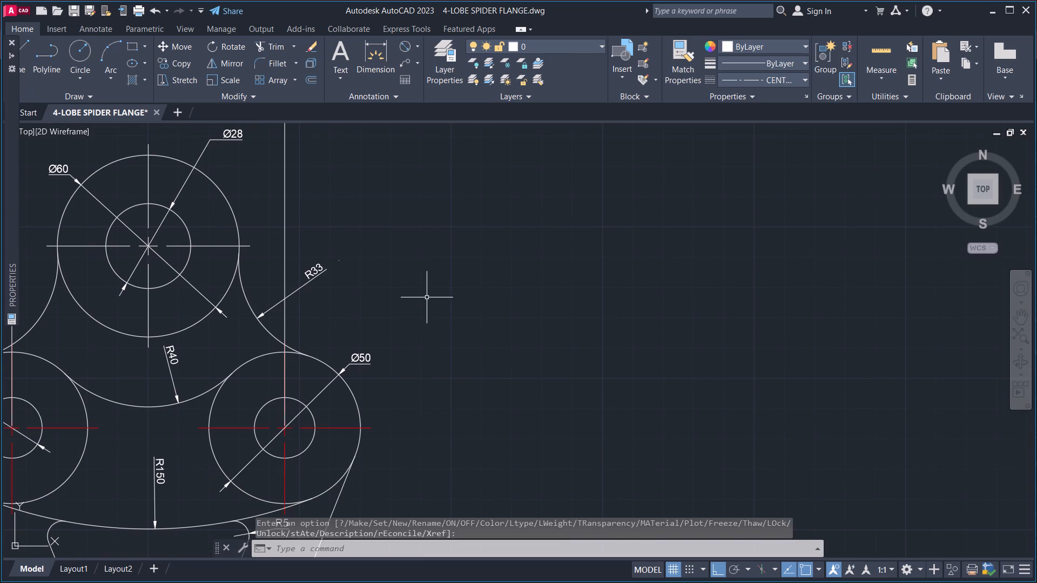
# Assign the centre mark of the bracket's upper Ø60 hub to layer 1.
pyautogui.moveTo(513, 340); pyautogui.dragTo(626, 340, button='middle')
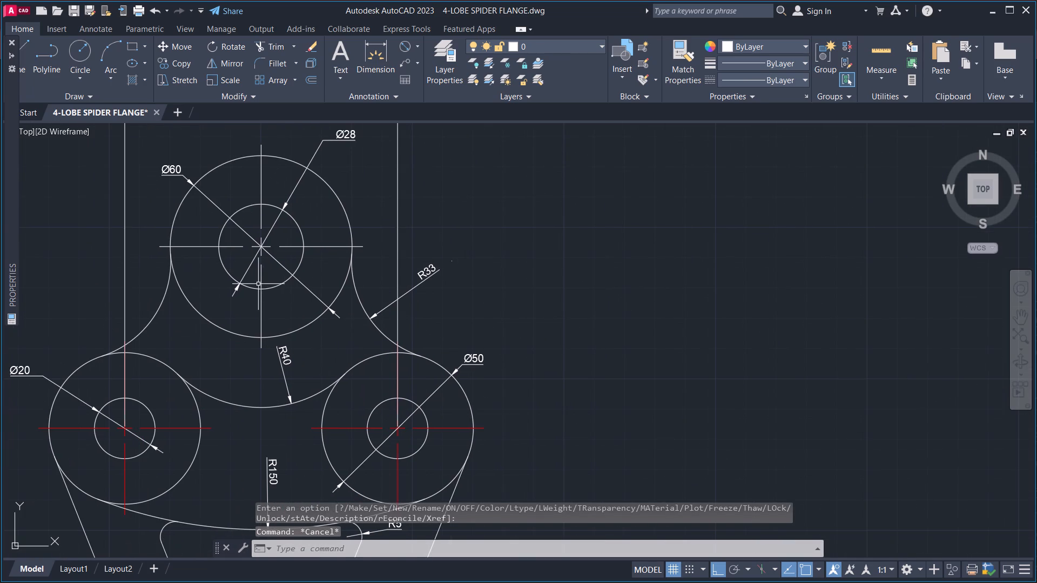
pyautogui.click(264, 302)
pyautogui.click(249, 311)
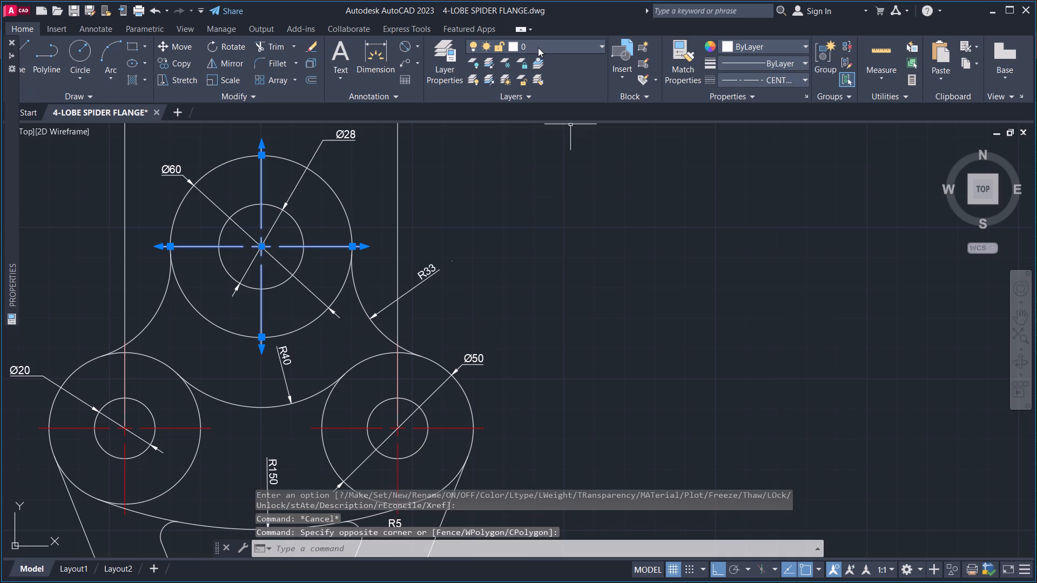
pyautogui.click(538, 48)
pyautogui.click(546, 84)
pyautogui.moveTo(585, 350); pyautogui.dragTo(644, 327, button='middle')
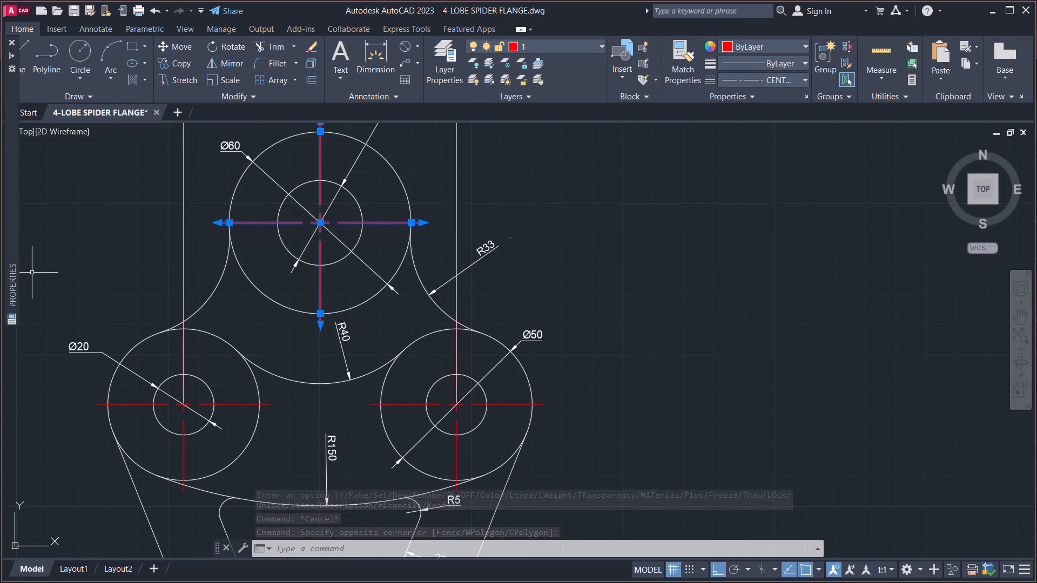
pyautogui.press('Escape')
pyautogui.press('Escape')
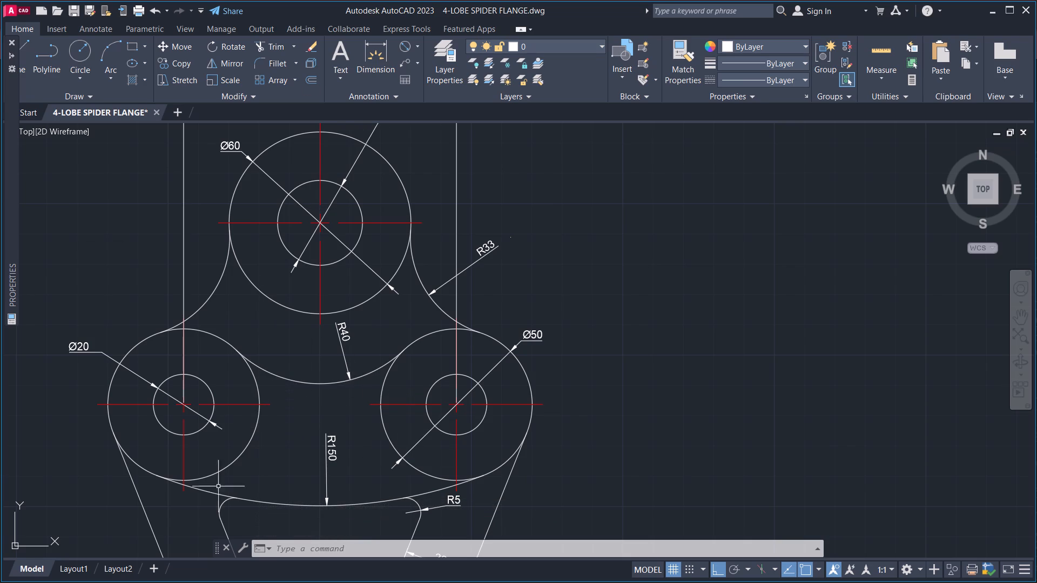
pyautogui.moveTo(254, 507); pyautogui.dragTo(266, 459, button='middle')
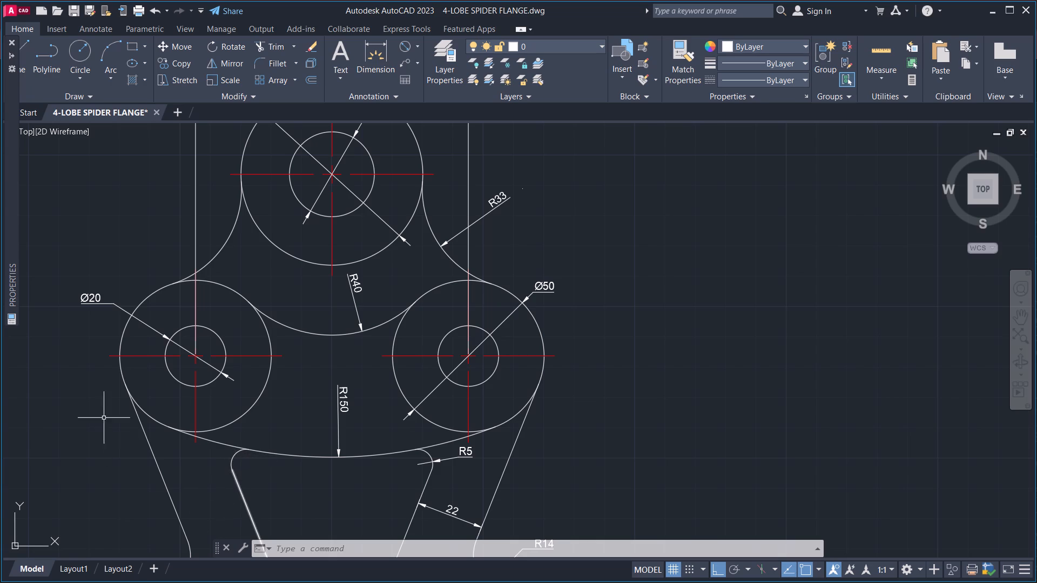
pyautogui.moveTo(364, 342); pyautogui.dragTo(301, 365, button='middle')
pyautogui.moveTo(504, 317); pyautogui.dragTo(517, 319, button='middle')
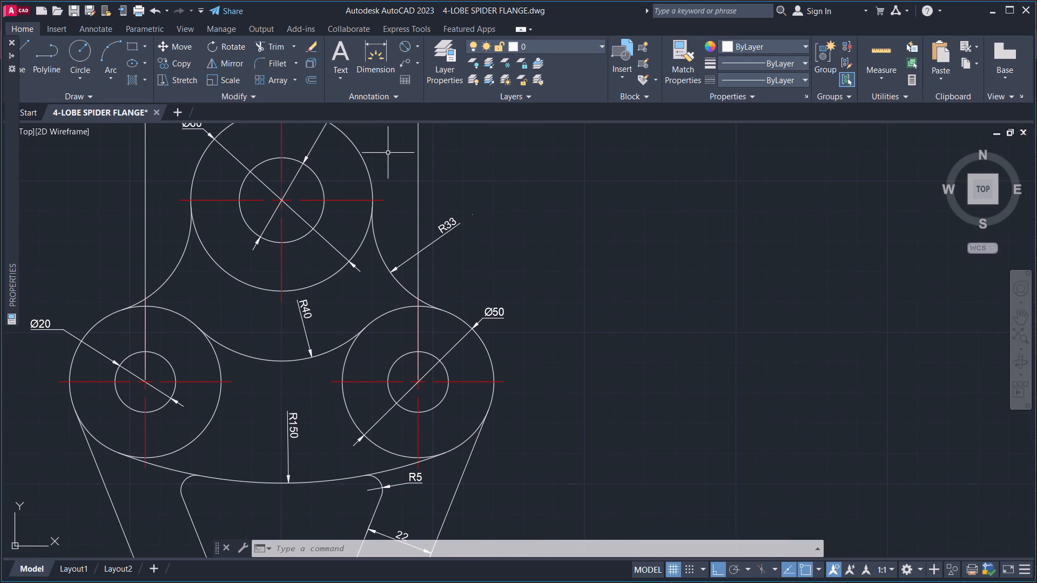
# Examine the two-arm lever drawing and its dimensions, from the Ø50 hub and Ø30 end to the hexagonal-hole end and its R50 arcs.
pyautogui.click(308, 48)
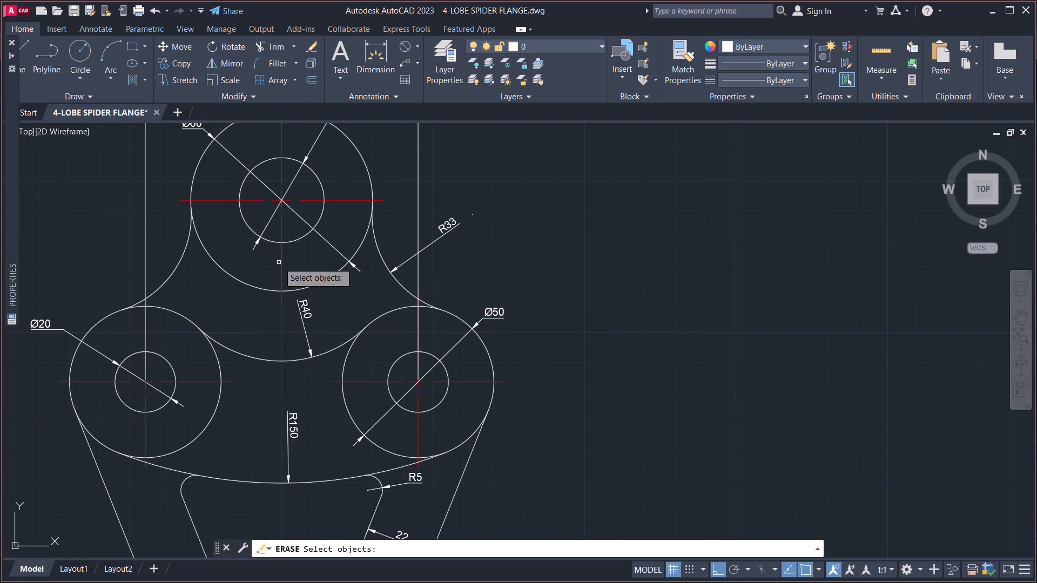
pyautogui.scroll(-3, 280, 272)
pyautogui.moveTo(290, 269); pyautogui.dragTo(426, 276, button='middle')
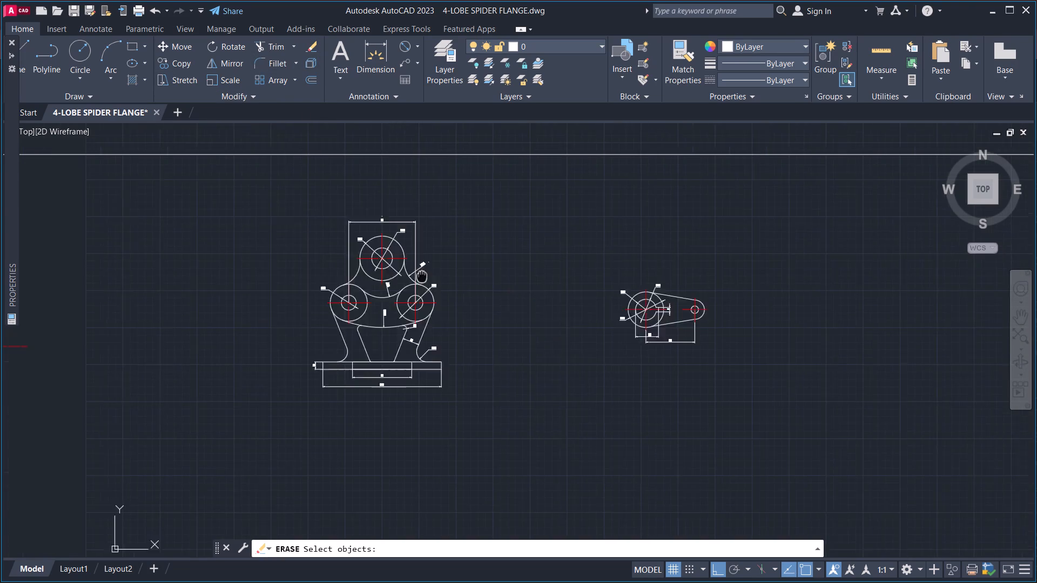
pyautogui.moveTo(426, 276); pyautogui.dragTo(438, 272, button='middle')
pyautogui.scroll(-1, 132, 311)
pyautogui.moveTo(186, 321); pyautogui.dragTo(544, 328, button='middle')
pyautogui.moveTo(176, 358); pyautogui.dragTo(457, 389, button='middle')
pyautogui.moveTo(196, 367); pyautogui.dragTo(579, 390, button='middle')
pyautogui.scroll(3, 367, 343)
pyautogui.scroll(1, 406, 287)
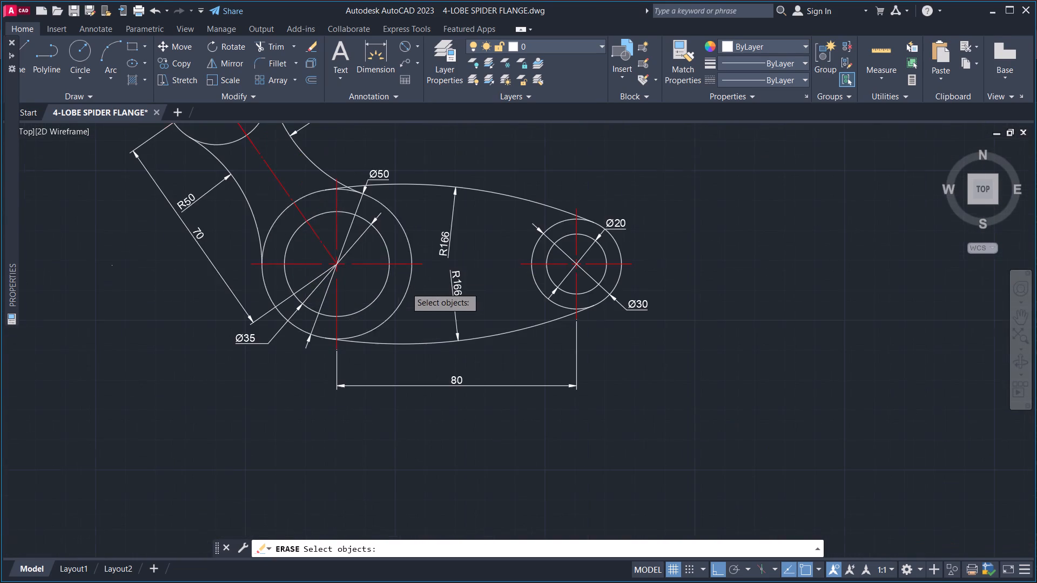
pyautogui.scroll(1, 397, 302)
pyautogui.moveTo(404, 310); pyautogui.dragTo(459, 462, button='middle')
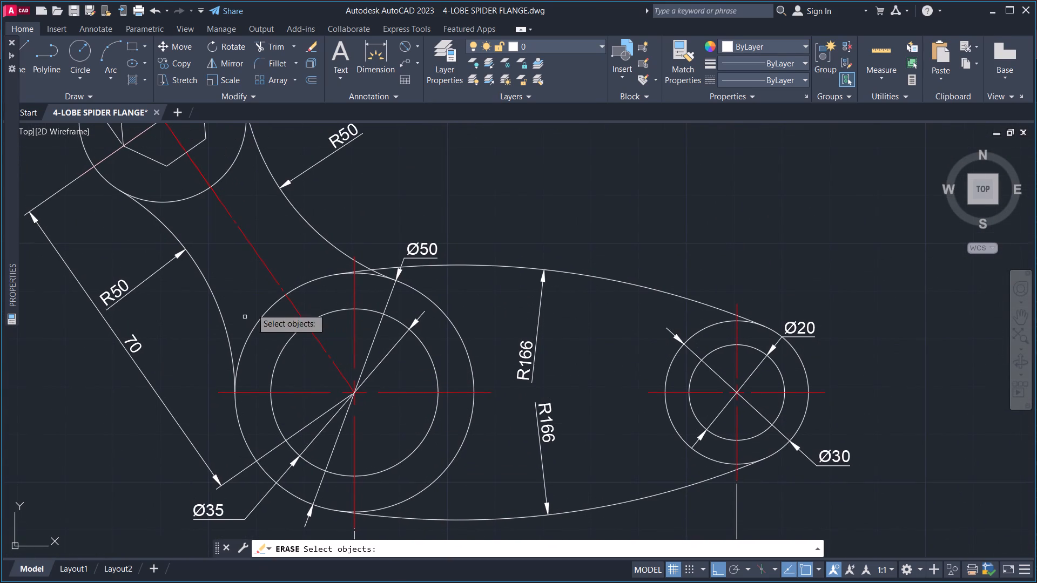
pyautogui.moveTo(272, 304); pyautogui.dragTo(300, 437, button='middle')
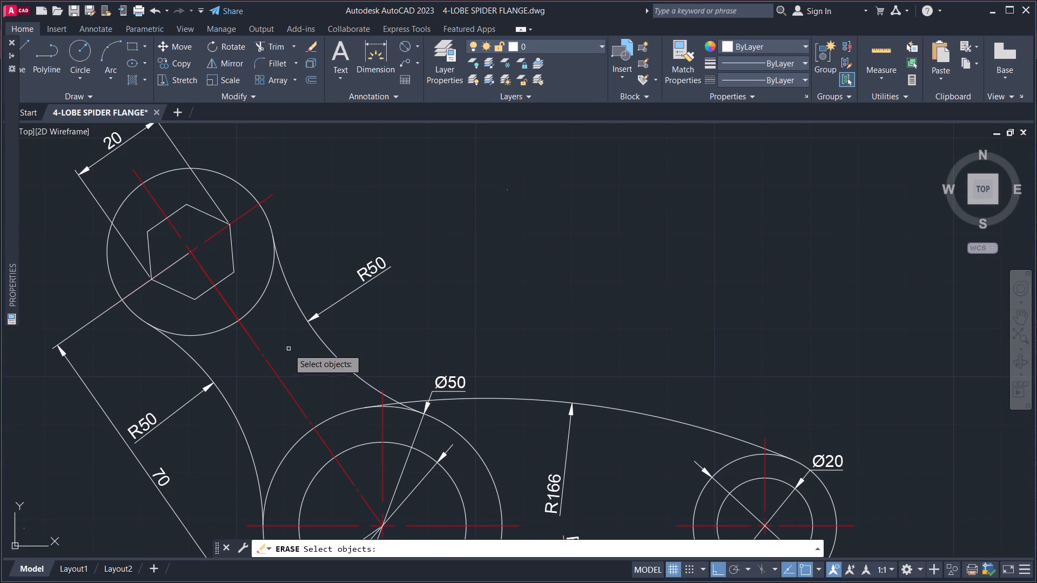
pyautogui.moveTo(288, 349); pyautogui.dragTo(235, 387, button='middle')
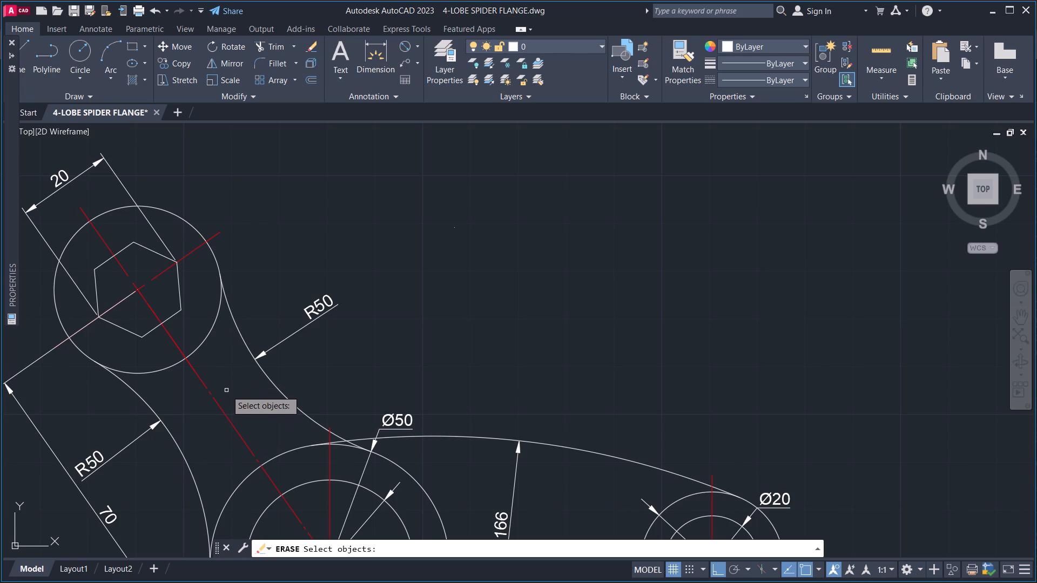
pyautogui.moveTo(238, 376); pyautogui.dragTo(197, 392, button='middle')
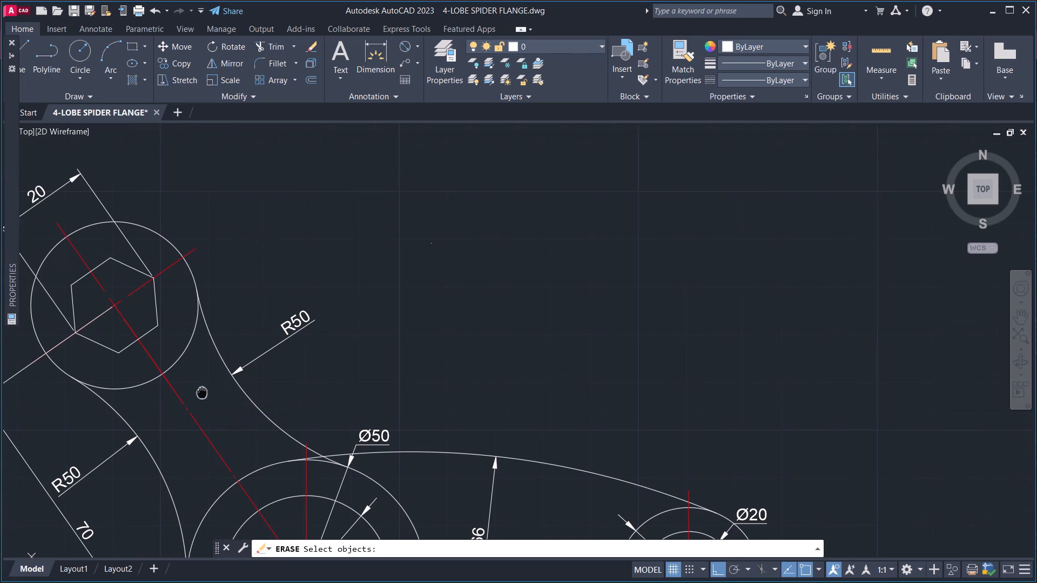
pyautogui.moveTo(197, 392); pyautogui.dragTo(163, 393, button='middle')
pyautogui.moveTo(262, 411); pyautogui.dragTo(382, 359, button='middle')
pyautogui.moveTo(444, 367); pyautogui.dragTo(493, 354, button='middle')
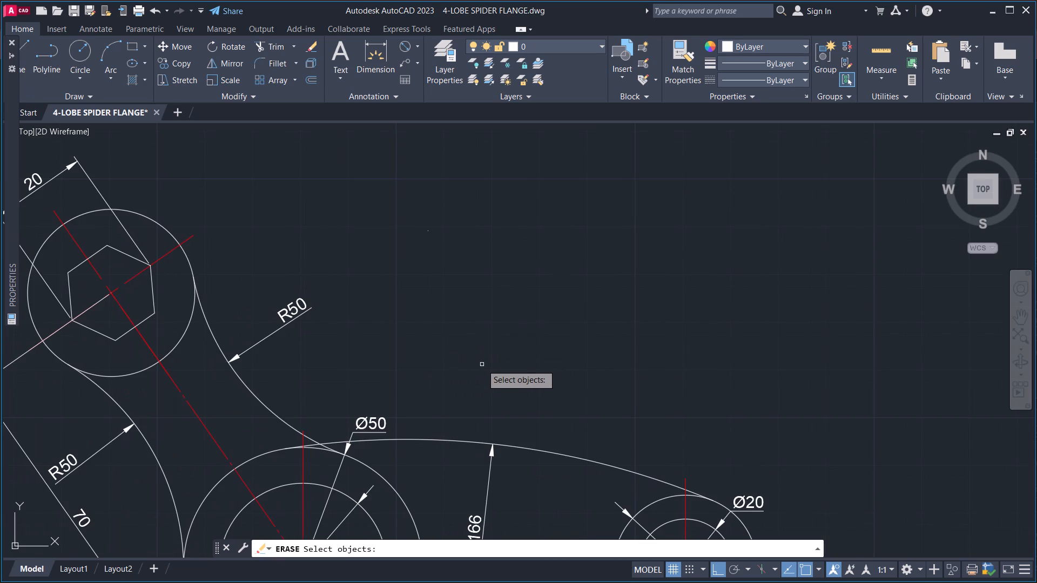
pyautogui.moveTo(518, 370); pyautogui.dragTo(577, 311, button='middle')
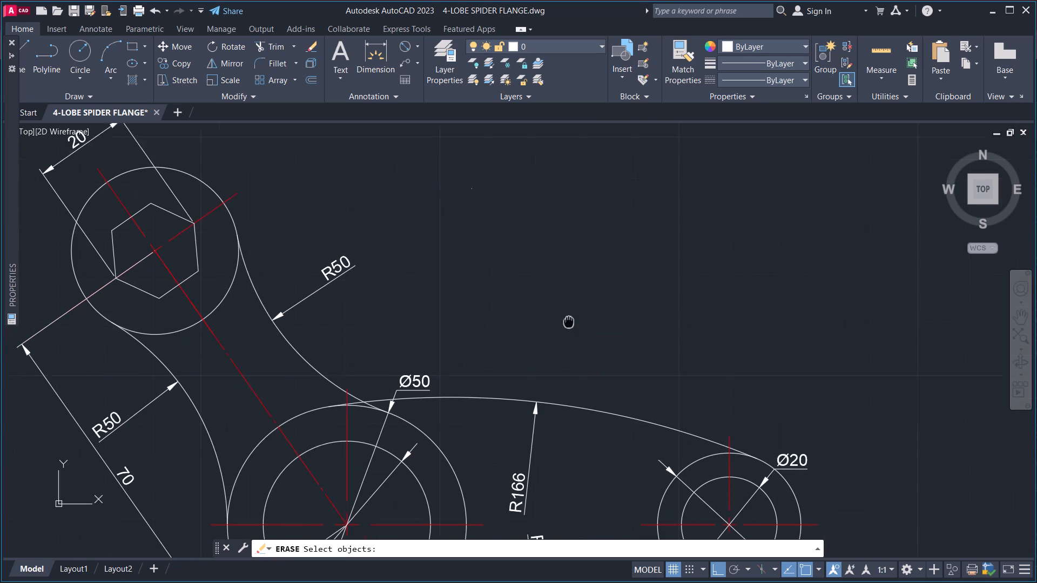
pyautogui.moveTo(577, 311); pyautogui.dragTo(581, 307, button='middle')
pyautogui.press('Escape')
pyautogui.press('Escape')
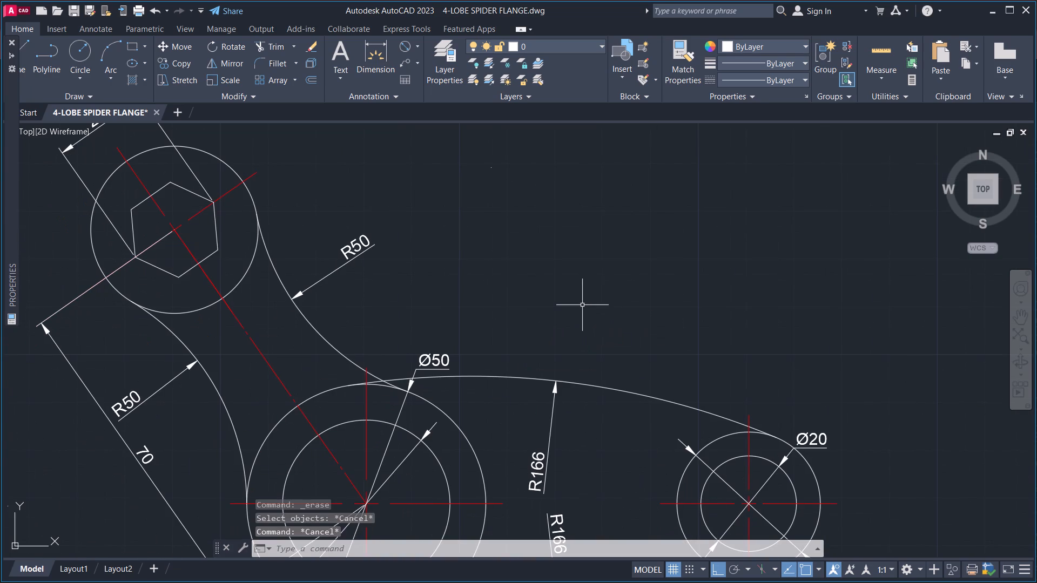
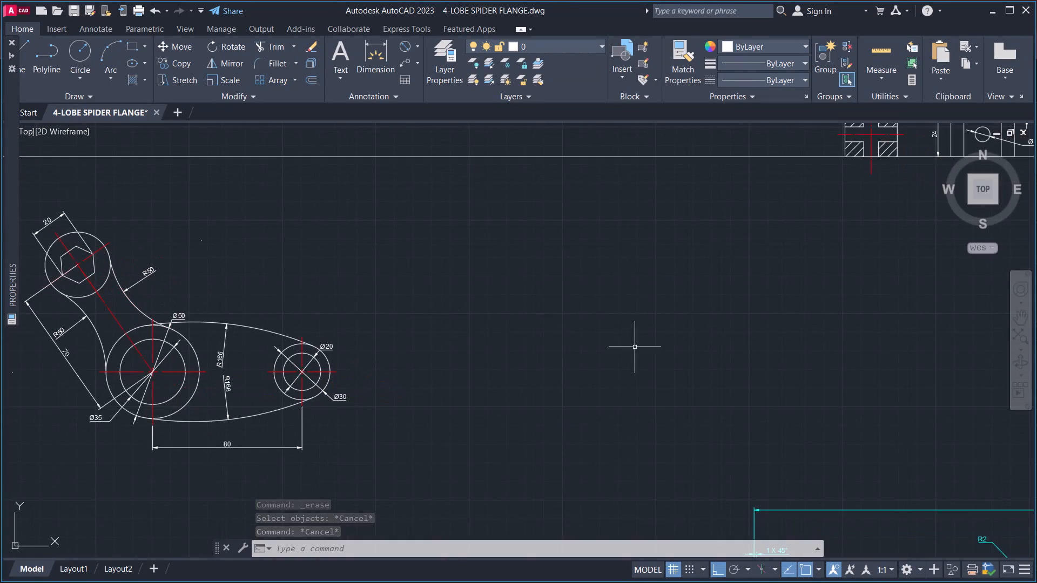
# Examine the stepped shaft drawing and its dimensions, from the Ø70 end with its keyway to the opposite Ø80 end.
pyautogui.moveTo(546, 388); pyautogui.dragTo(412, 335, button='middle')
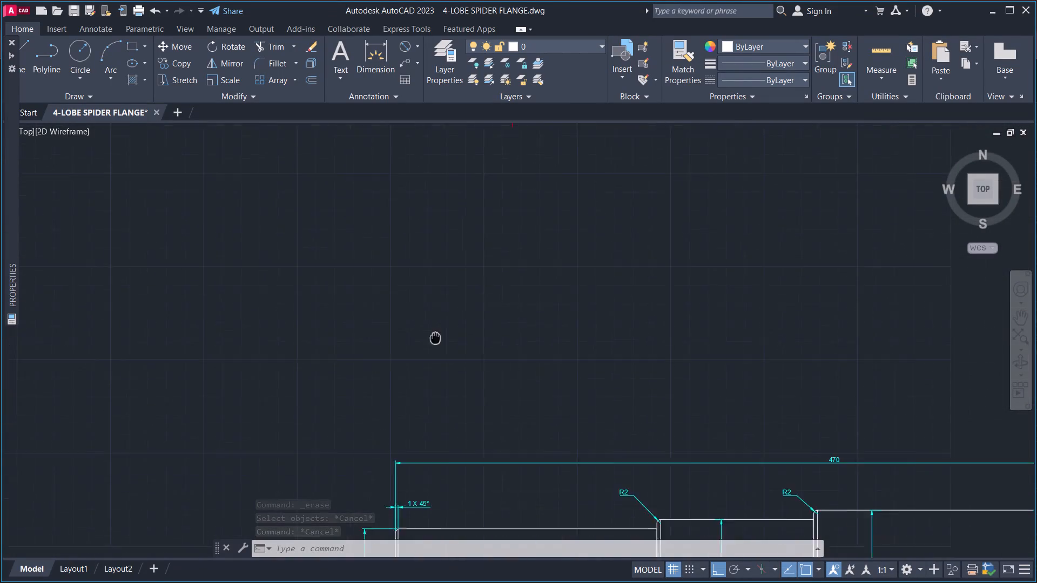
pyautogui.moveTo(412, 335); pyautogui.dragTo(352, 329, button='middle')
pyautogui.moveTo(429, 406); pyautogui.dragTo(396, 304, button='middle')
pyautogui.moveTo(521, 394); pyautogui.dragTo(400, 302, button='middle')
pyautogui.moveTo(434, 354); pyautogui.dragTo(428, 324, button='middle')
pyautogui.moveTo(332, 403); pyautogui.dragTo(309, 362, button='middle')
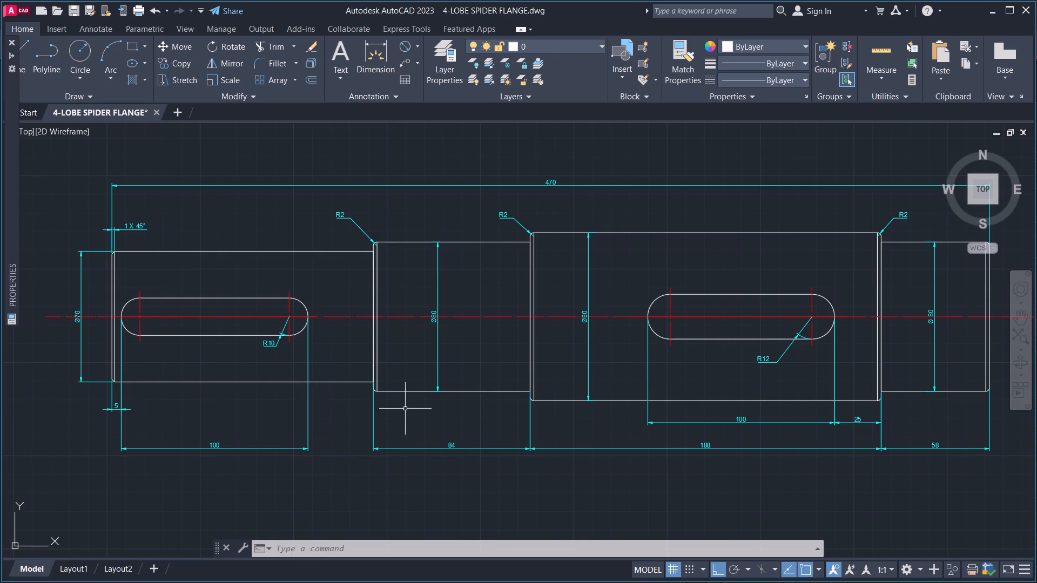
pyautogui.moveTo(410, 489); pyautogui.dragTo(410, 469, button='middle')
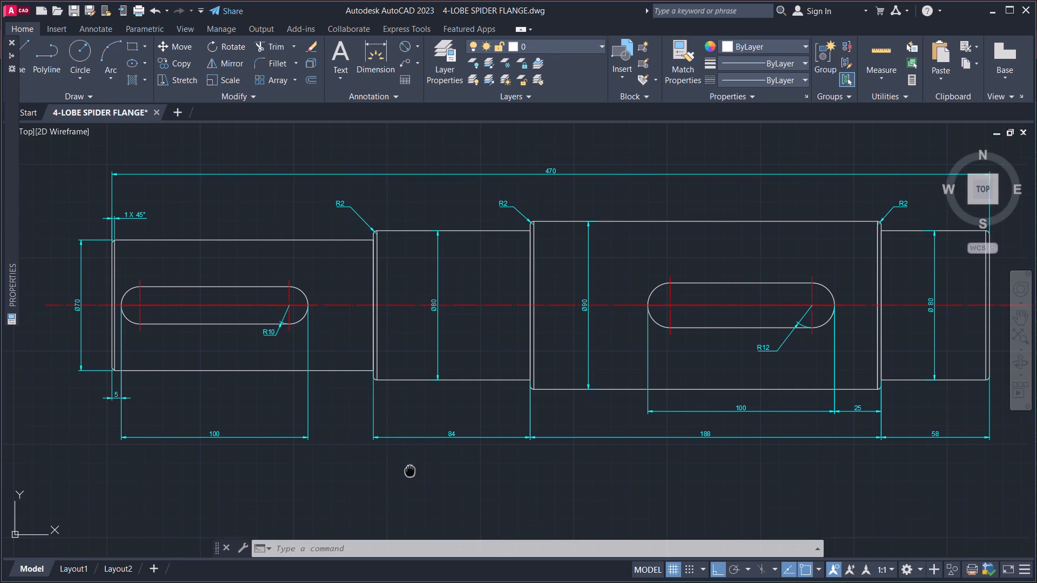
pyautogui.moveTo(410, 469); pyautogui.dragTo(410, 465, button='middle')
pyautogui.moveTo(524, 409); pyautogui.dragTo(607, 376, button='middle')
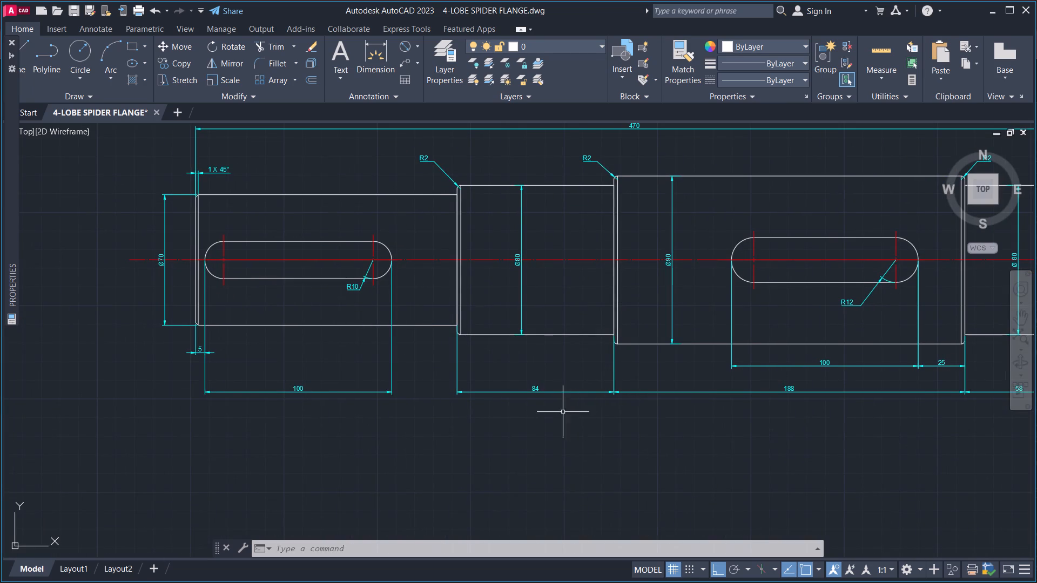
pyautogui.moveTo(541, 411); pyautogui.dragTo(420, 407, button='middle')
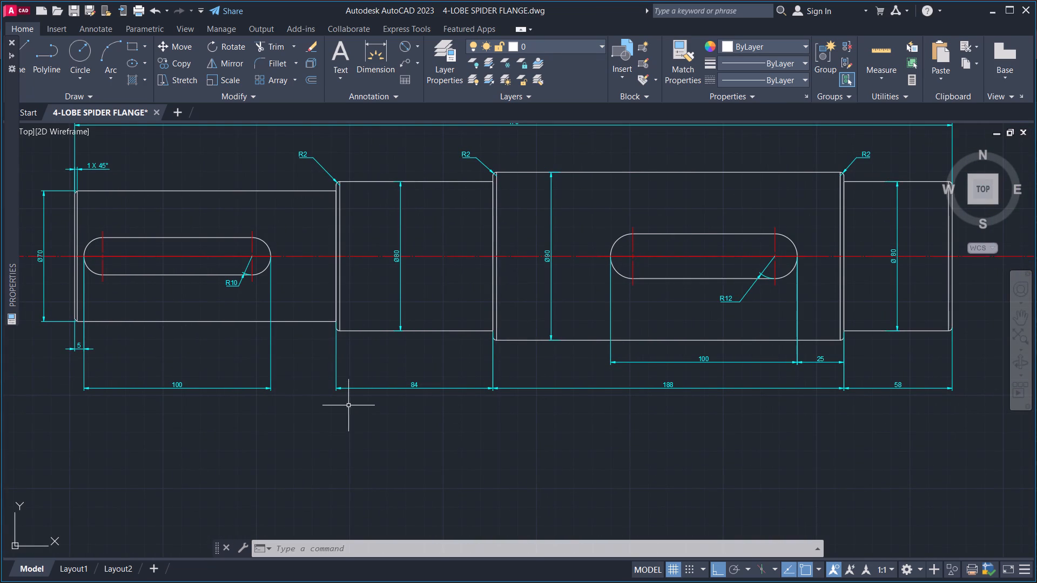
pyautogui.moveTo(348, 405); pyautogui.dragTo(307, 423, button='middle')
pyautogui.moveTo(309, 408); pyautogui.dragTo(305, 376, button='middle')
pyautogui.moveTo(417, 384); pyautogui.dragTo(378, 442, button='middle')
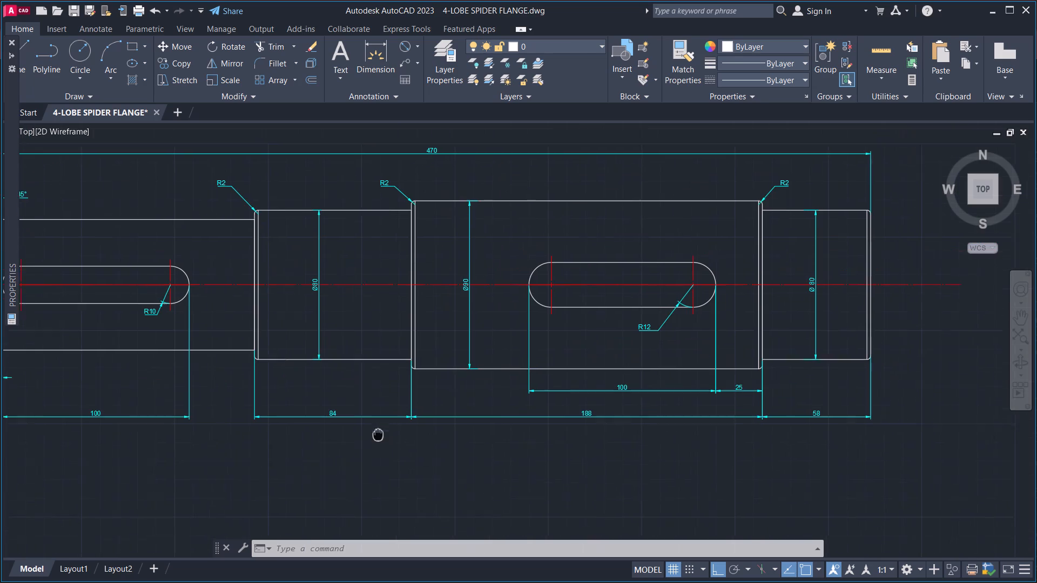
pyautogui.moveTo(378, 442); pyautogui.dragTo(378, 443, button='middle')
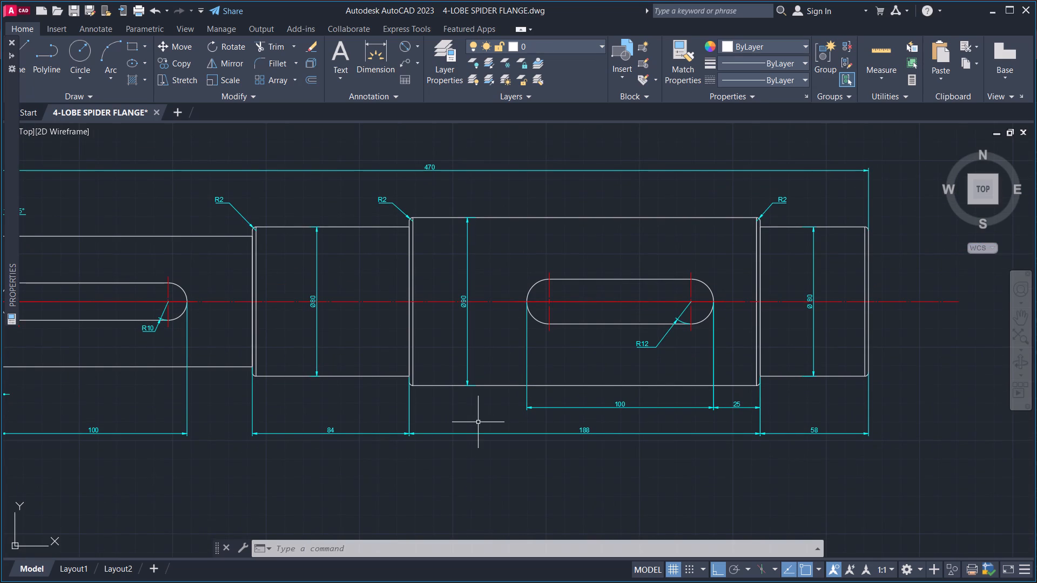
pyautogui.moveTo(524, 407); pyautogui.dragTo(604, 422, button='middle')
pyautogui.moveTo(507, 408); pyautogui.dragTo(473, 430, button='middle')
pyautogui.scroll(-1, 507, 408)
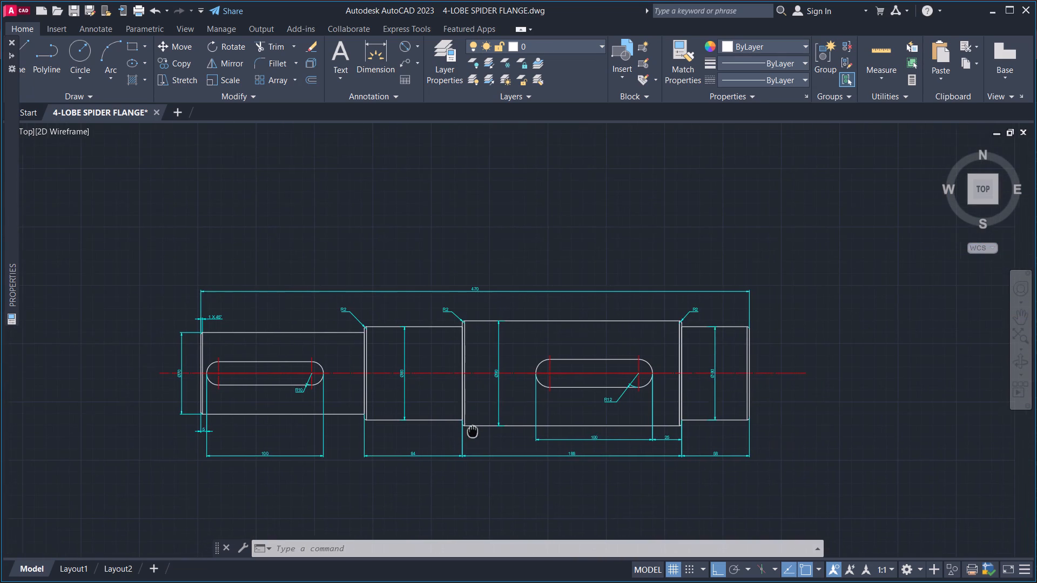
pyautogui.moveTo(515, 406); pyautogui.dragTo(411, 404, button='middle')
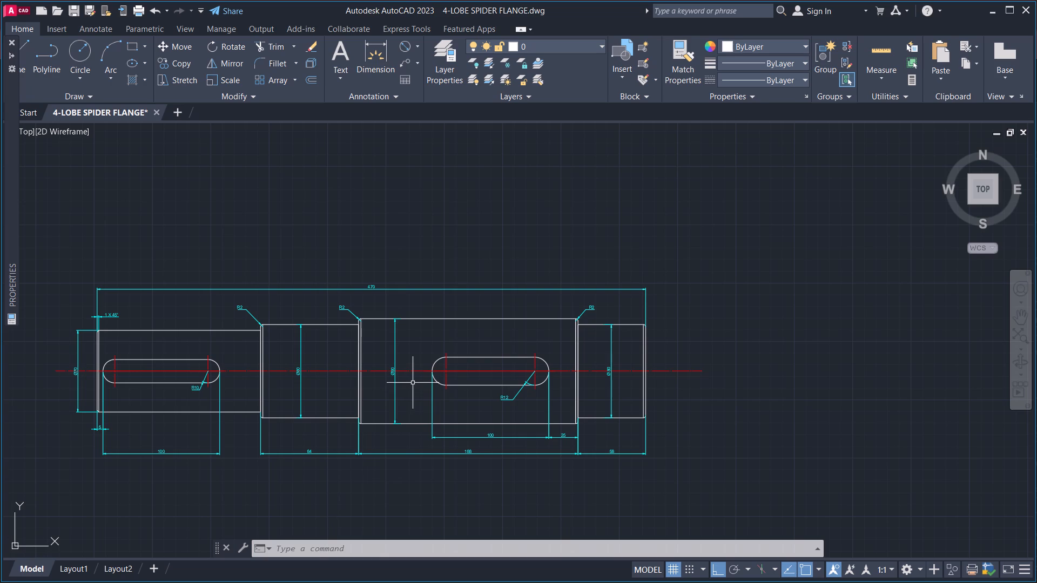
pyautogui.moveTo(522, 354); pyautogui.dragTo(580, 339, button='middle')
# Examine the three-hub bracket drawing again, from its hub centre marks and dimensions down to the base plate.
pyautogui.moveTo(600, 336); pyautogui.dragTo(213, 361, button='middle')
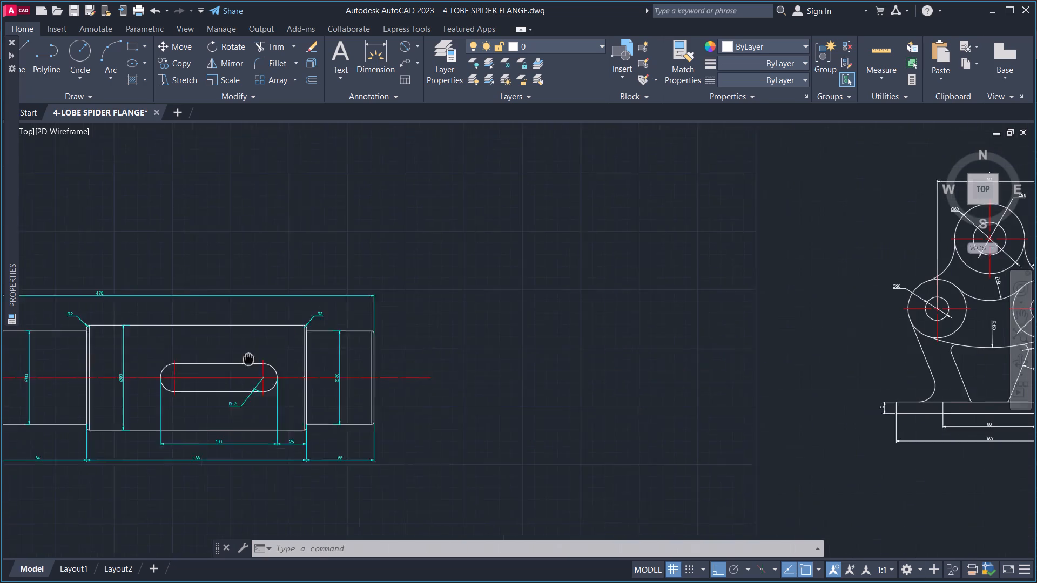
pyautogui.moveTo(213, 361); pyautogui.dragTo(213, 362, button='middle')
pyautogui.moveTo(502, 413); pyautogui.dragTo(269, 408, button='middle')
pyautogui.moveTo(447, 395); pyautogui.dragTo(410, 399, button='middle')
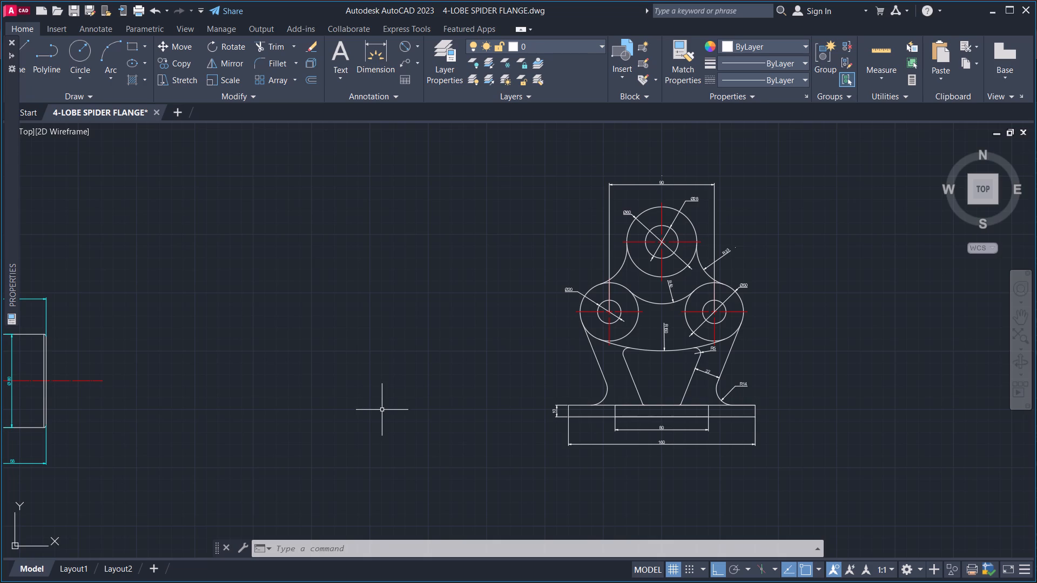
pyautogui.moveTo(410, 414); pyautogui.dragTo(363, 450, button='middle')
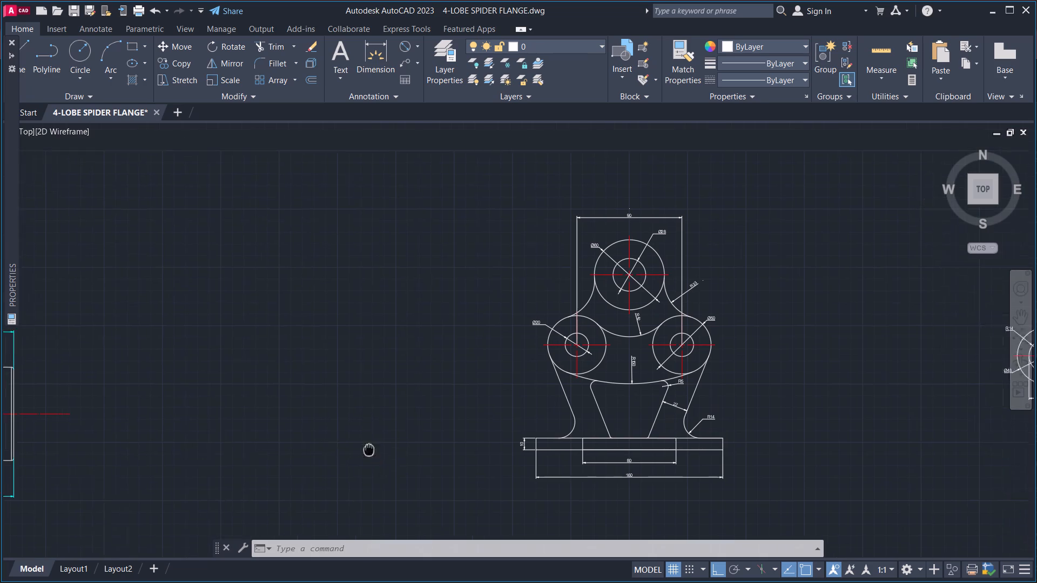
pyautogui.moveTo(363, 450); pyautogui.dragTo(290, 383, button='middle')
pyautogui.moveTo(302, 364); pyautogui.dragTo(345, 307, button='middle')
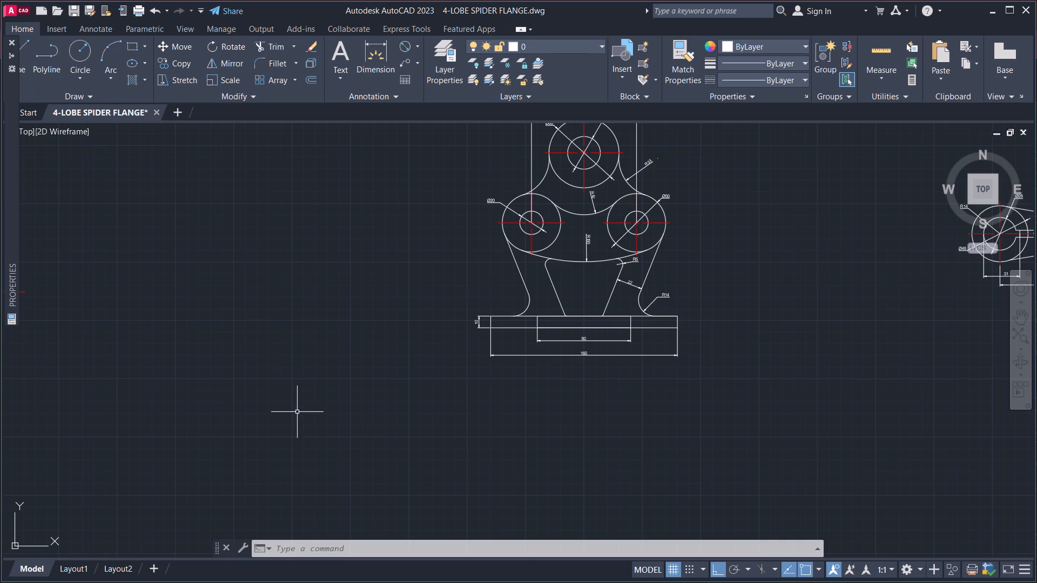
pyautogui.moveTo(344, 375); pyautogui.dragTo(371, 352, button='middle')
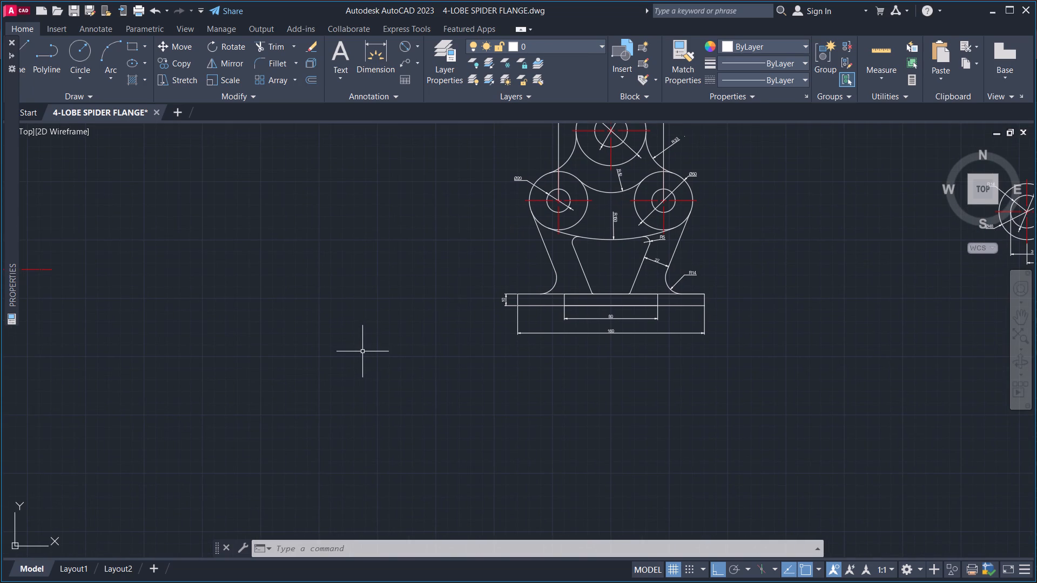
pyautogui.moveTo(348, 288); pyautogui.dragTo(216, 296, button='middle')
pyautogui.moveTo(549, 300); pyautogui.dragTo(389, 284, button='middle')
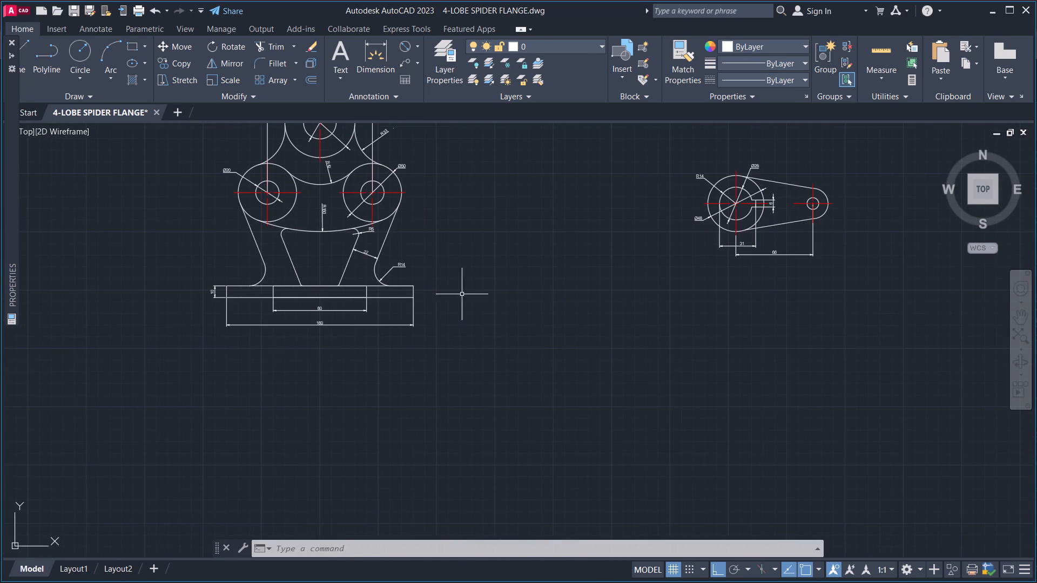
pyautogui.moveTo(604, 254); pyautogui.dragTo(424, 336, button='middle')
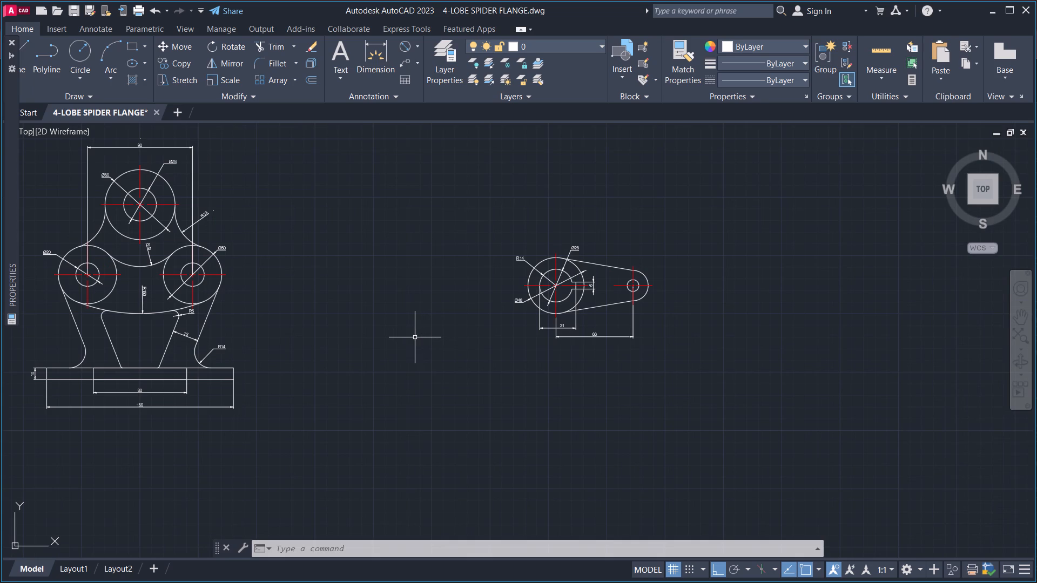
# Save the drawing.
pyautogui.hotkey('ctrl', 's')
pyautogui.hotkey('ctrl', 's')
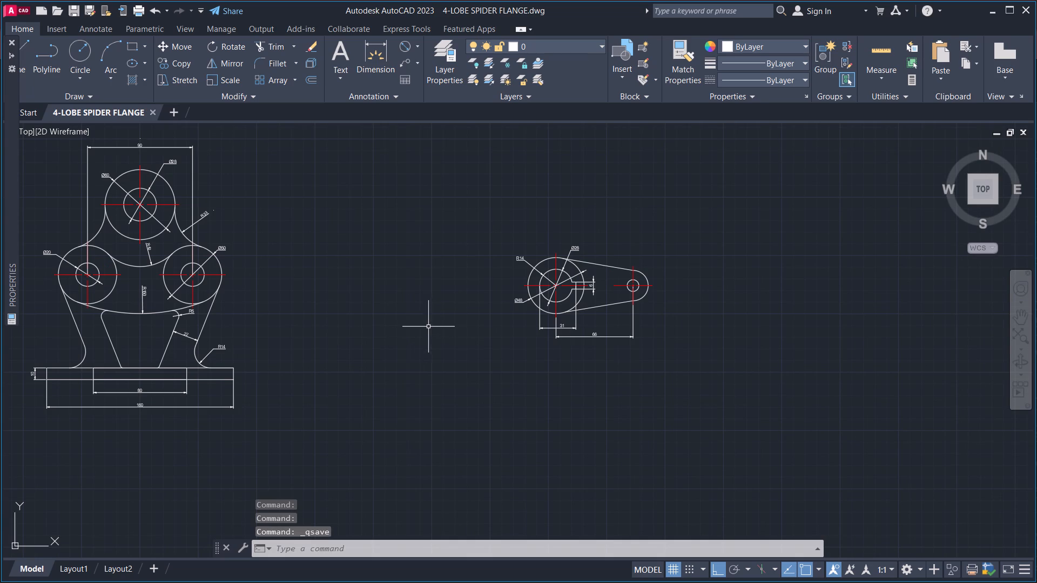
# Examine the keyed lever drawing and its dimensions, from the Ø48 hub with its keyway to the small-hole end.
pyautogui.moveTo(395, 342); pyautogui.dragTo(211, 399, button='middle')
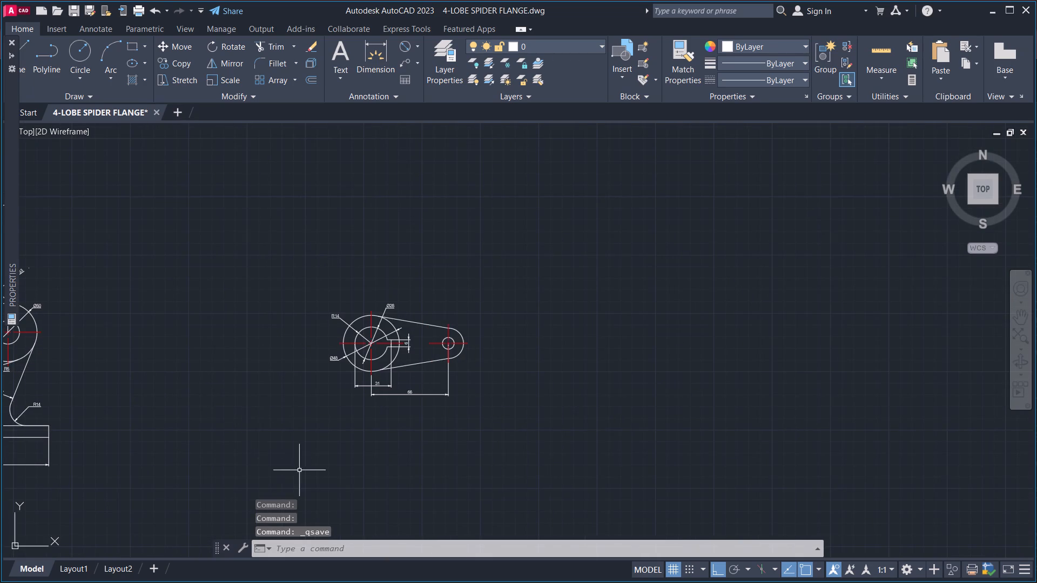
pyautogui.scroll(1, 311, 456)
pyautogui.scroll(1, 387, 437)
pyautogui.moveTo(331, 425); pyautogui.dragTo(98, 365, button='middle')
pyautogui.moveTo(156, 327); pyautogui.dragTo(132, 408, button='middle')
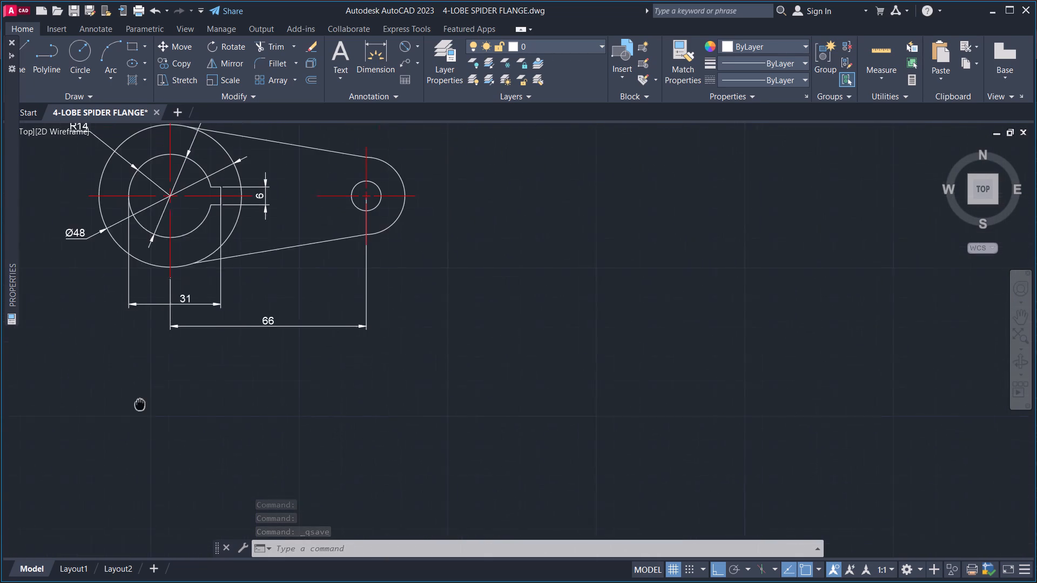
pyautogui.moveTo(132, 408); pyautogui.dragTo(100, 436, button='middle')
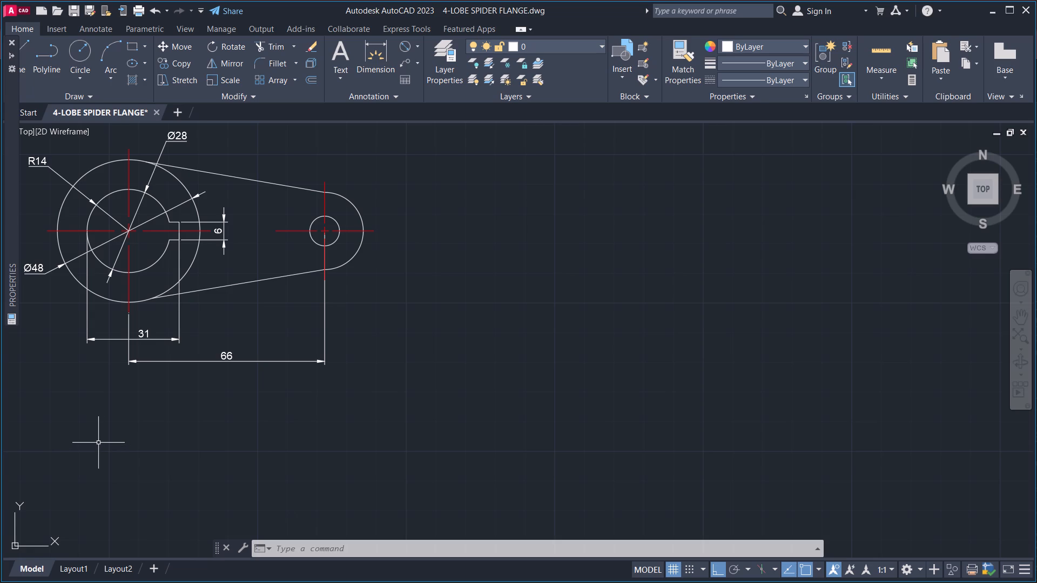
pyautogui.moveTo(296, 439); pyautogui.dragTo(417, 449, button='middle')
pyautogui.moveTo(292, 465); pyautogui.dragTo(293, 465, button='middle')
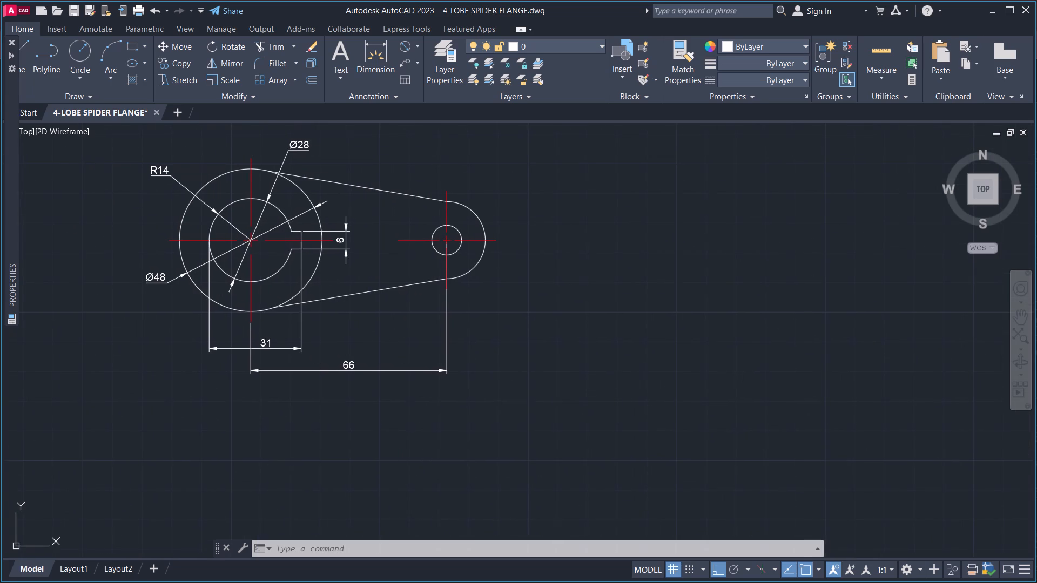
pyautogui.moveTo(293, 465); pyautogui.dragTo(334, 496, button='middle')
pyautogui.moveTo(324, 443); pyautogui.dragTo(331, 476, button='middle')
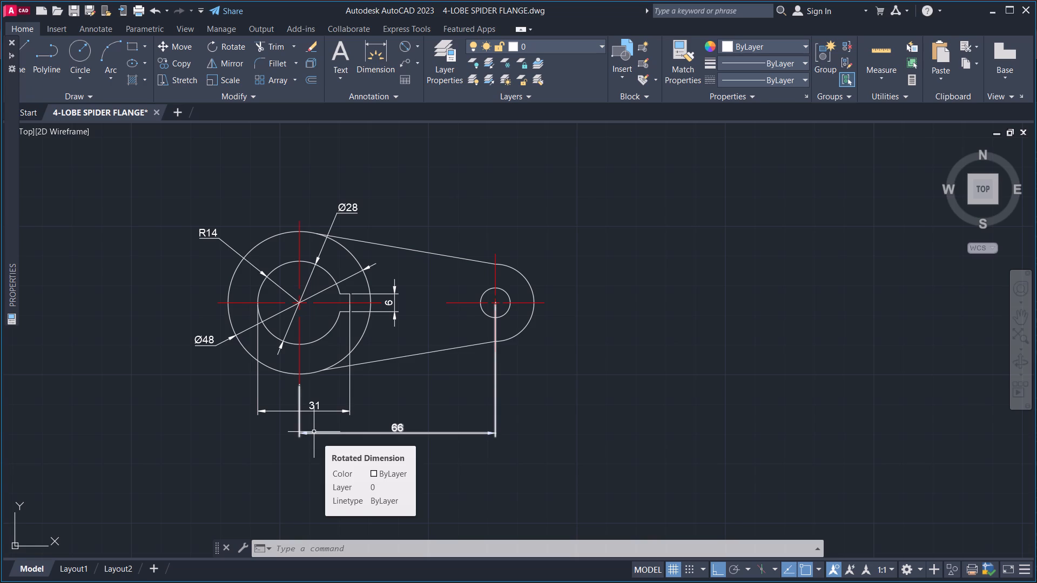
pyautogui.moveTo(334, 462); pyautogui.dragTo(345, 422, button='middle')
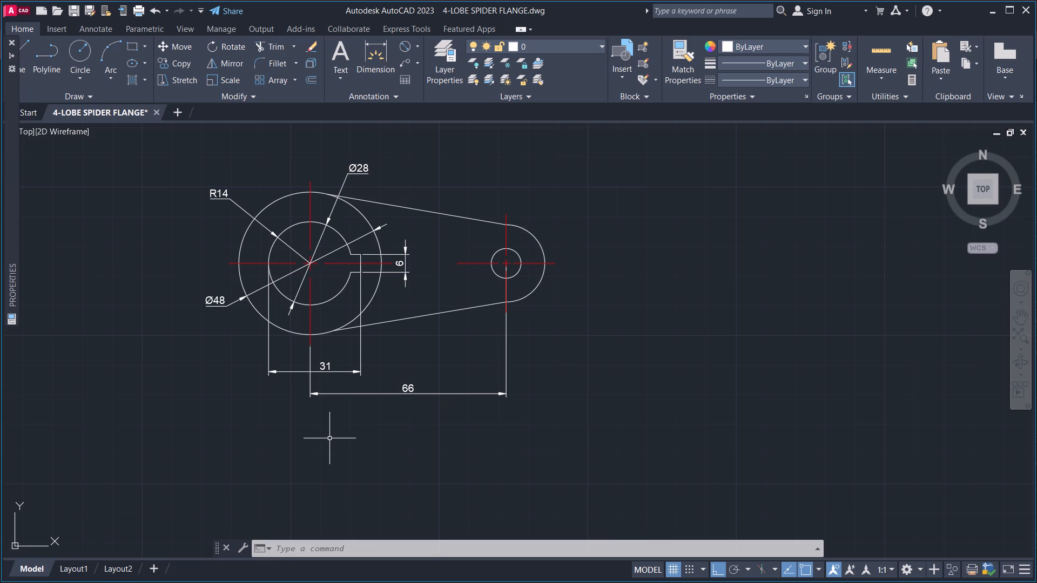
pyautogui.moveTo(359, 404); pyautogui.dragTo(367, 354, button='middle')
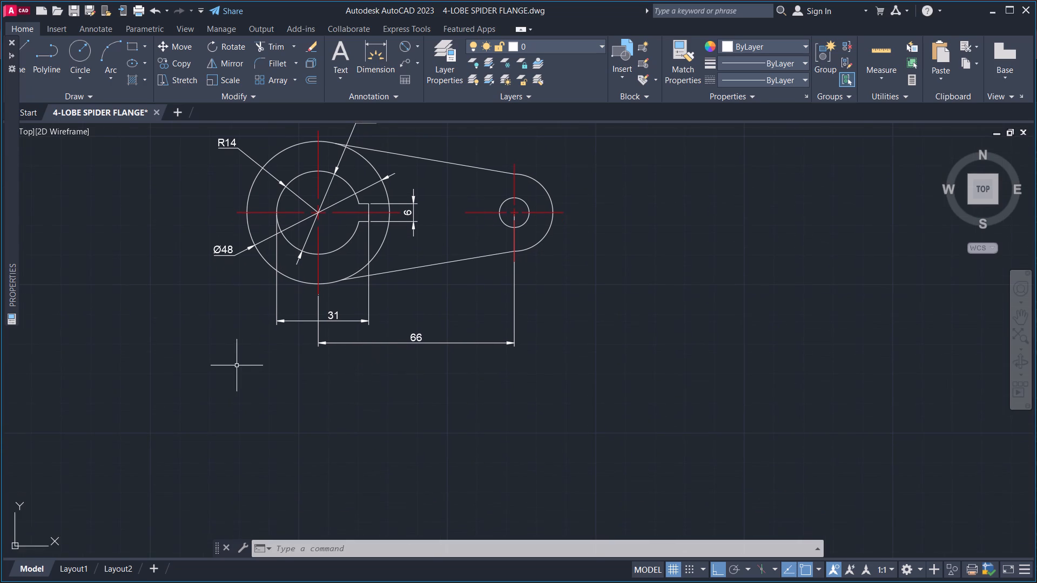
pyautogui.moveTo(226, 369); pyautogui.dragTo(274, 405, button='middle')
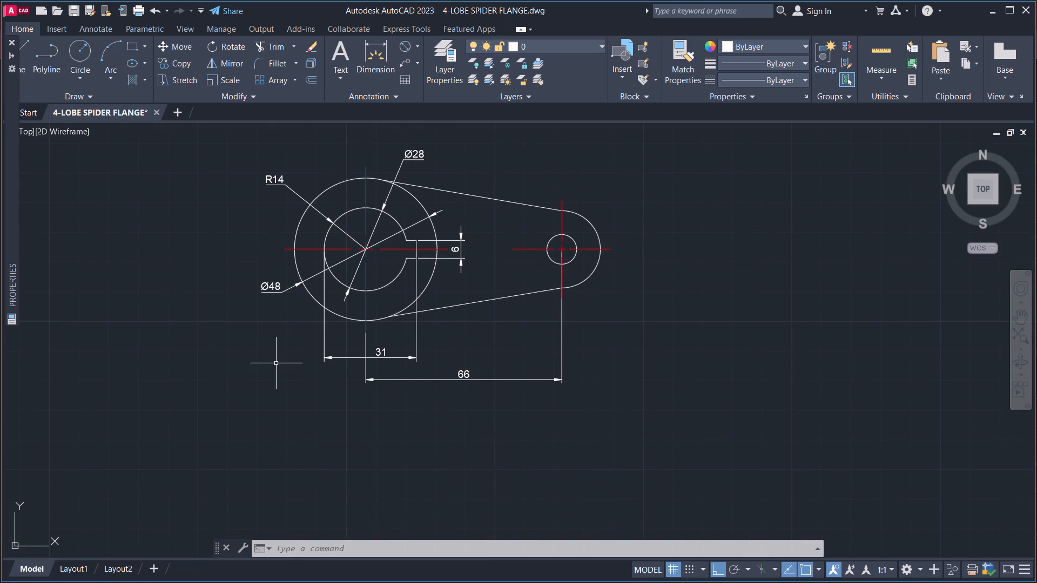
pyautogui.moveTo(276, 338); pyautogui.dragTo(263, 295, button='middle')
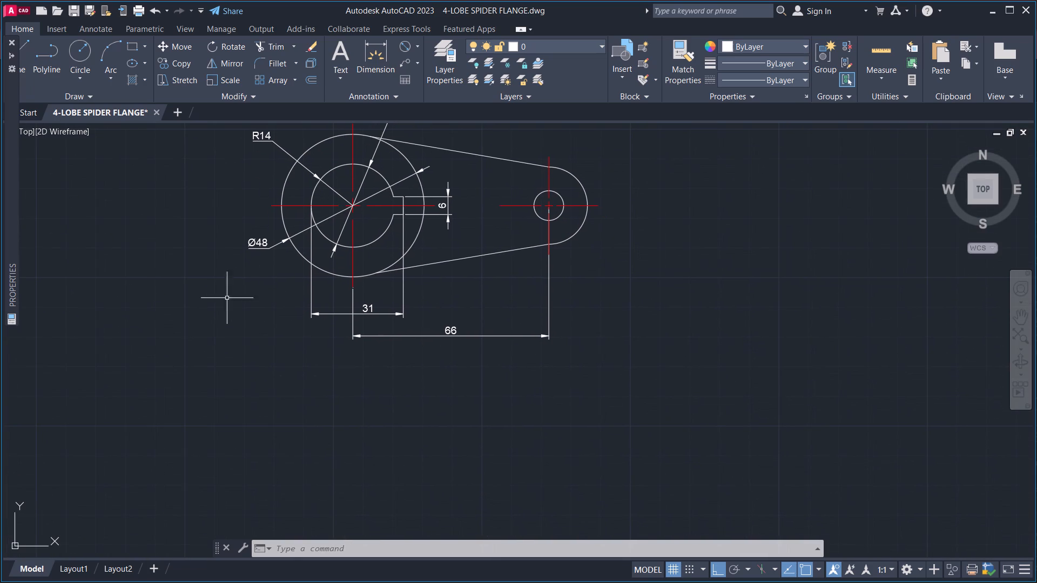
pyautogui.scroll(-1, 204, 362)
pyautogui.moveTo(204, 362); pyautogui.dragTo(224, 435, button='middle')
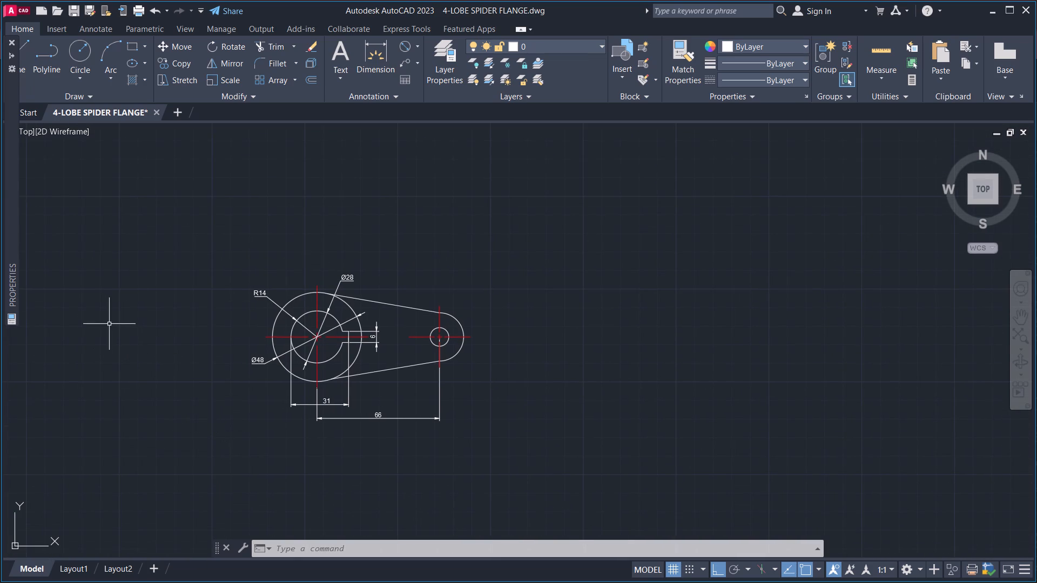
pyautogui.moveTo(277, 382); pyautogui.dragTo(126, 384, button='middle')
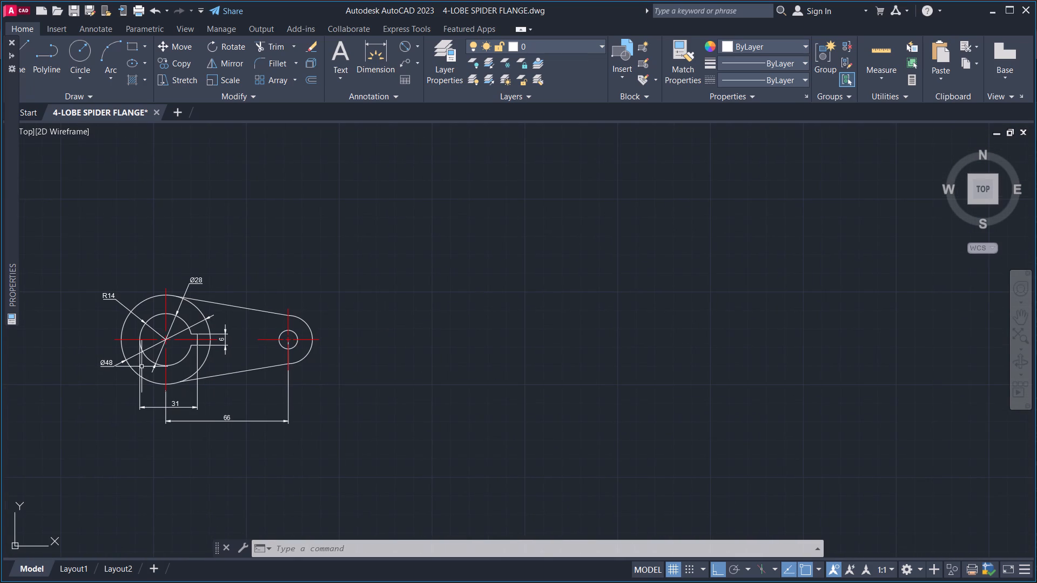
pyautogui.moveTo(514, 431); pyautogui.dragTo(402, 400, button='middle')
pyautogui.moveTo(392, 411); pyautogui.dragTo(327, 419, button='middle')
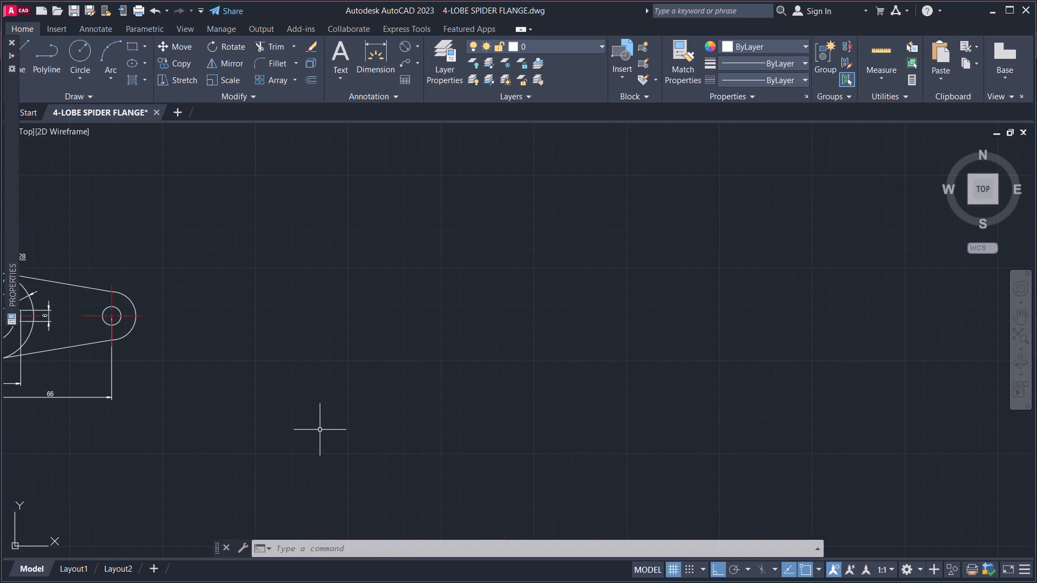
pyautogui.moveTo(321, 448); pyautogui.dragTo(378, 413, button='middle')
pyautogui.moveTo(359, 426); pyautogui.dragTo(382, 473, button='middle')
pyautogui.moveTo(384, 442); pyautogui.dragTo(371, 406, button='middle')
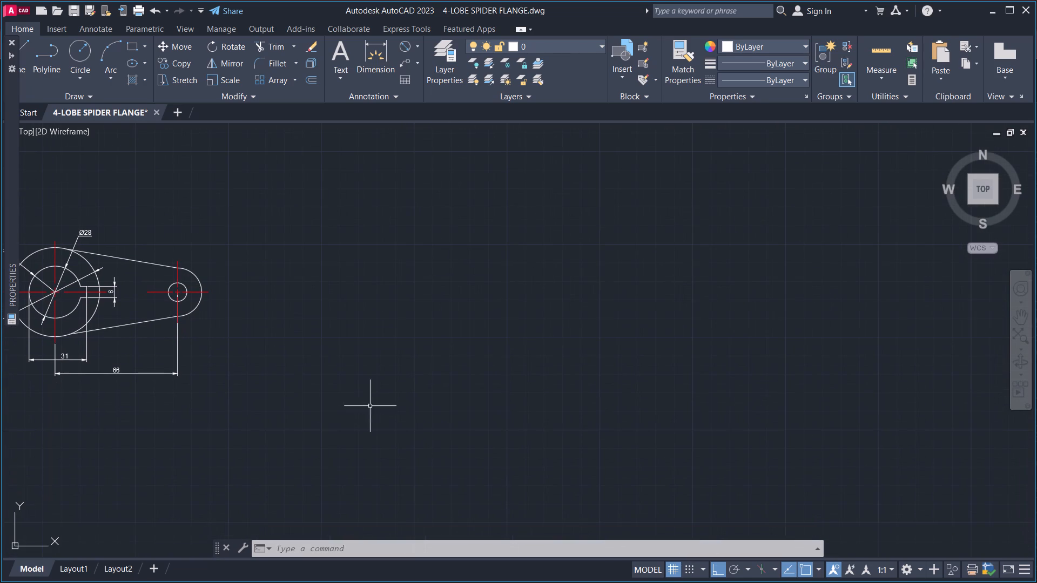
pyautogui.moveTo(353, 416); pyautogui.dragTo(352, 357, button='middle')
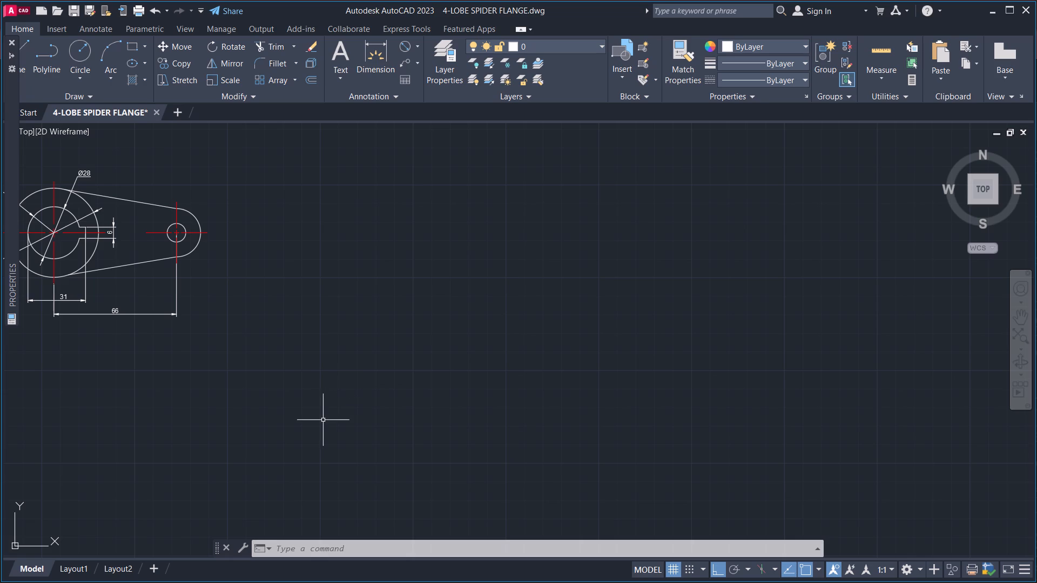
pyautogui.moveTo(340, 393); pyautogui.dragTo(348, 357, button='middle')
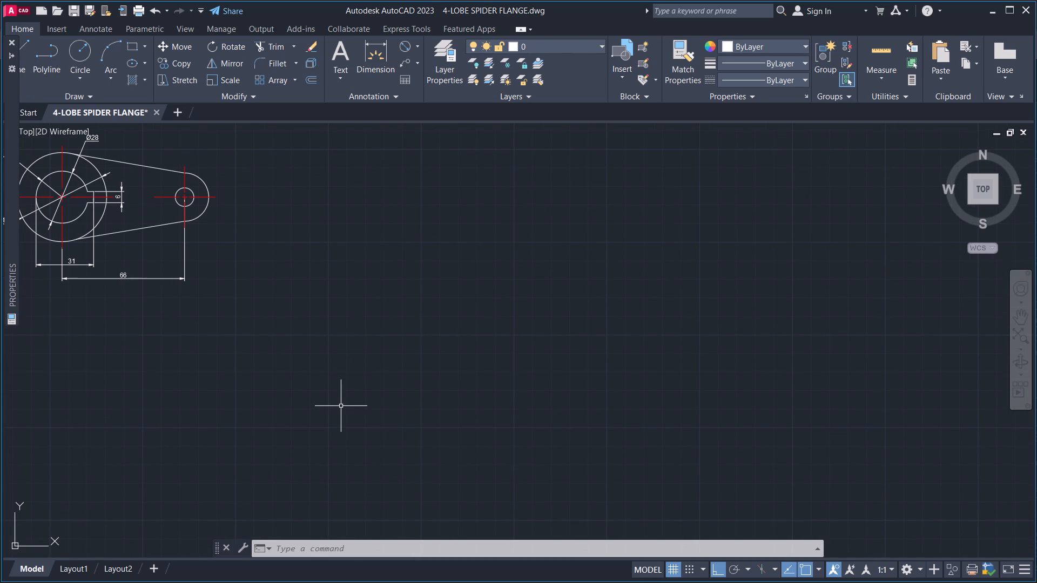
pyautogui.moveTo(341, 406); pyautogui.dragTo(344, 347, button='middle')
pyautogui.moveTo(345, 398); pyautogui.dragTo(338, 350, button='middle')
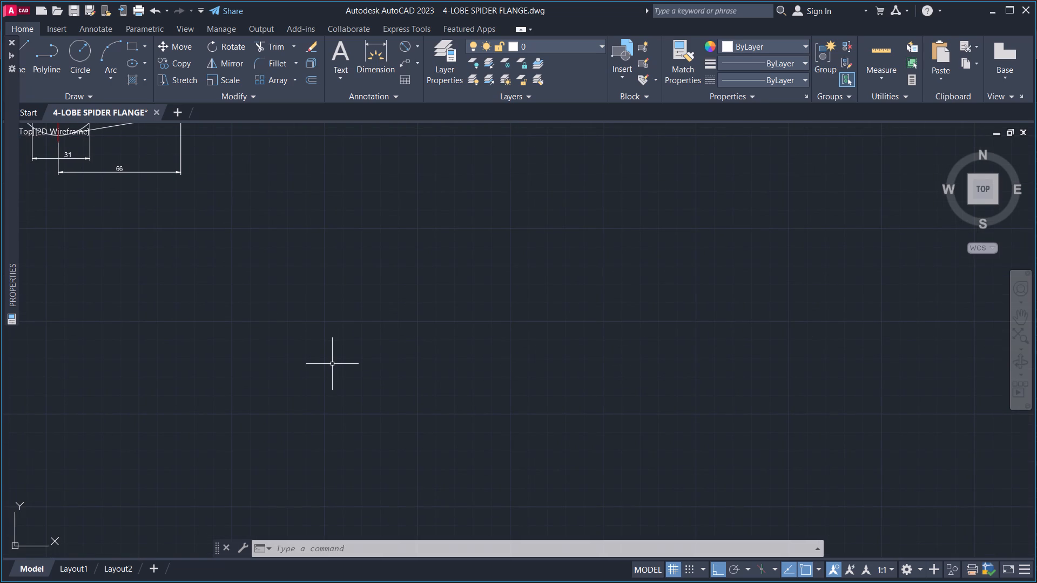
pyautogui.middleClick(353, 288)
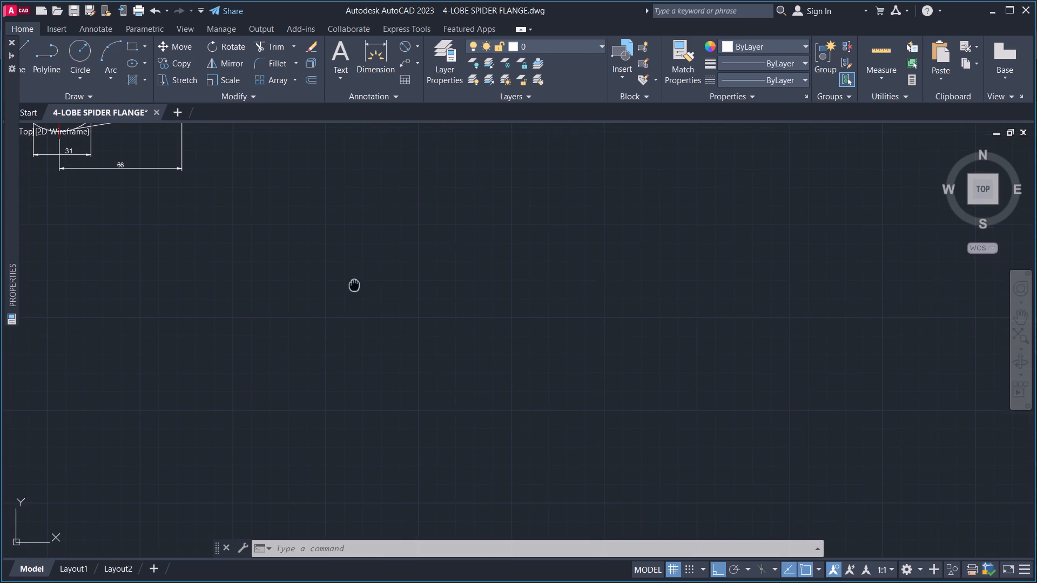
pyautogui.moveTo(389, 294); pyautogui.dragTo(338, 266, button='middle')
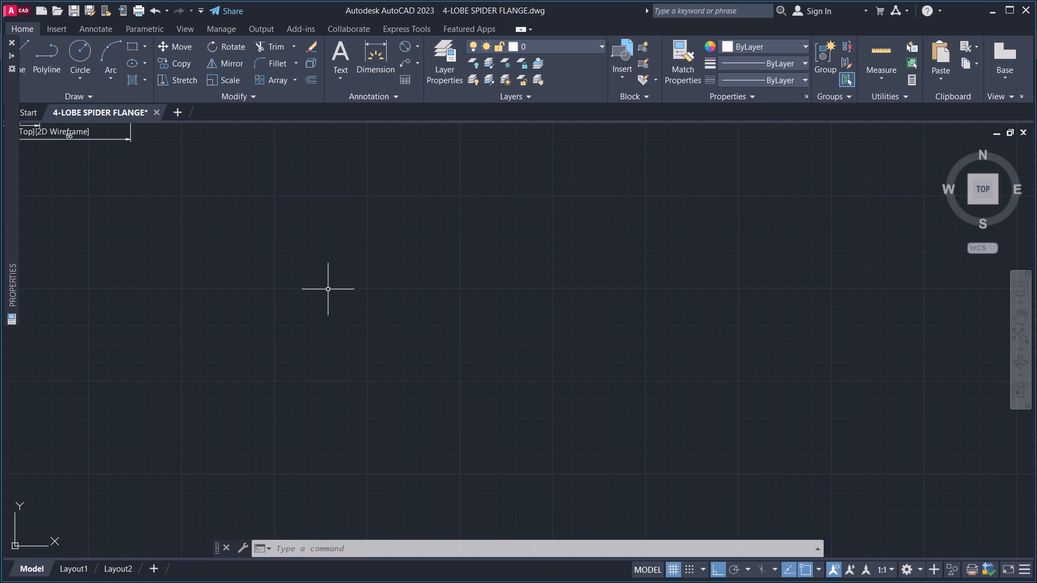
# Examine the keyed lever drawing again, with its hub, keyway and centre-distance dimensions.
pyautogui.moveTo(319, 304); pyautogui.dragTo(359, 241, button='middle')
pyautogui.moveTo(372, 328); pyautogui.dragTo(356, 430, button='middle')
pyautogui.moveTo(185, 336); pyautogui.dragTo(373, 489, button='middle')
pyautogui.scroll(1, 230, 331)
pyautogui.moveTo(239, 370); pyautogui.dragTo(315, 496, button='middle')
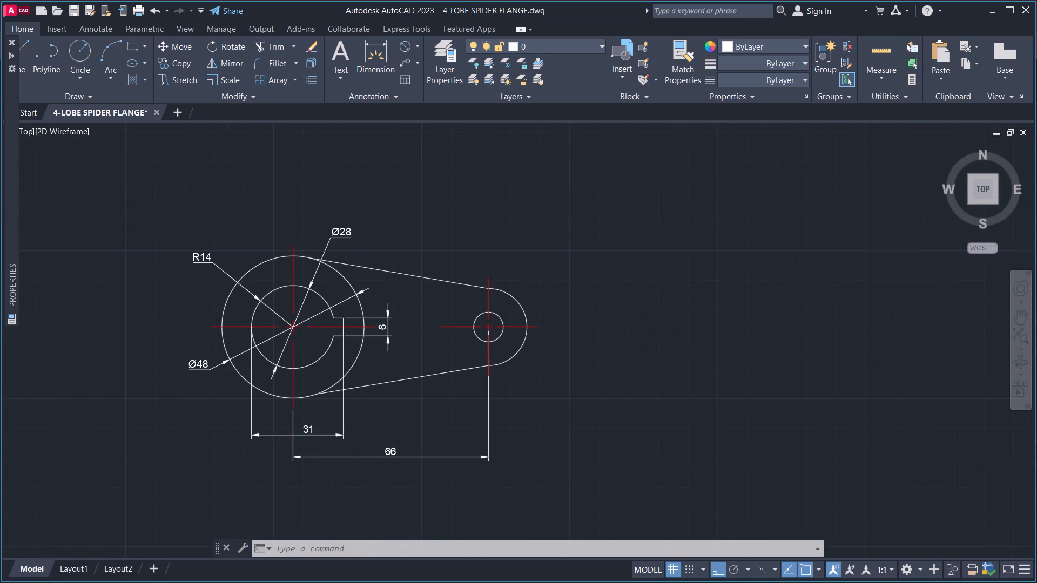
pyautogui.moveTo(332, 440); pyautogui.dragTo(416, 399, button='middle')
pyautogui.moveTo(397, 429); pyautogui.dragTo(384, 526, button='middle')
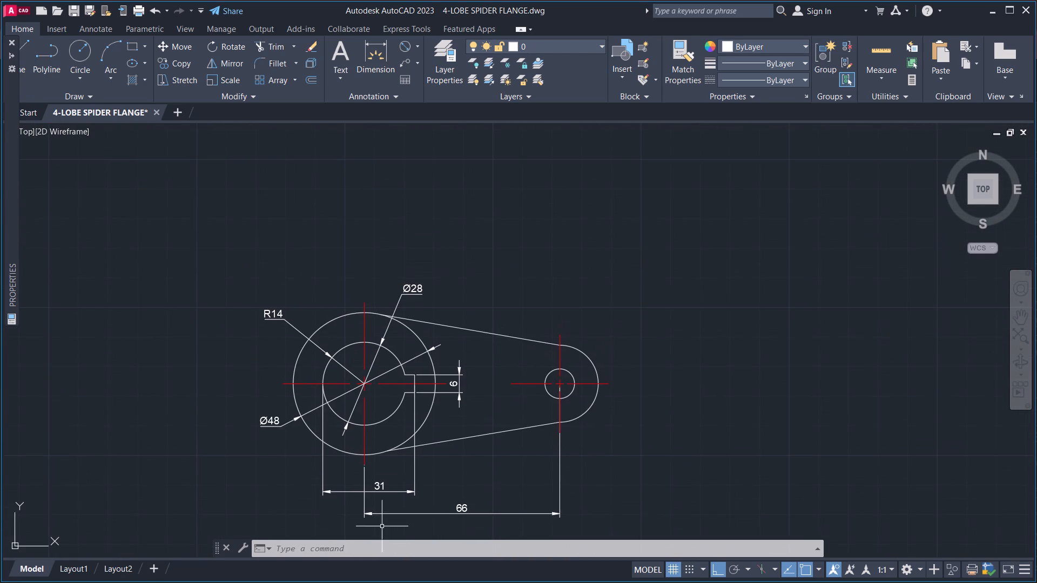
pyautogui.moveTo(386, 472); pyautogui.dragTo(418, 394, button='middle')
pyautogui.moveTo(267, 326); pyautogui.dragTo(147, 334, button='middle')
pyautogui.moveTo(153, 405); pyautogui.dragTo(192, 471, button='middle')
pyautogui.moveTo(154, 432); pyautogui.dragTo(194, 394, button='middle')
pyautogui.moveTo(160, 325); pyautogui.dragTo(230, 365, button='middle')
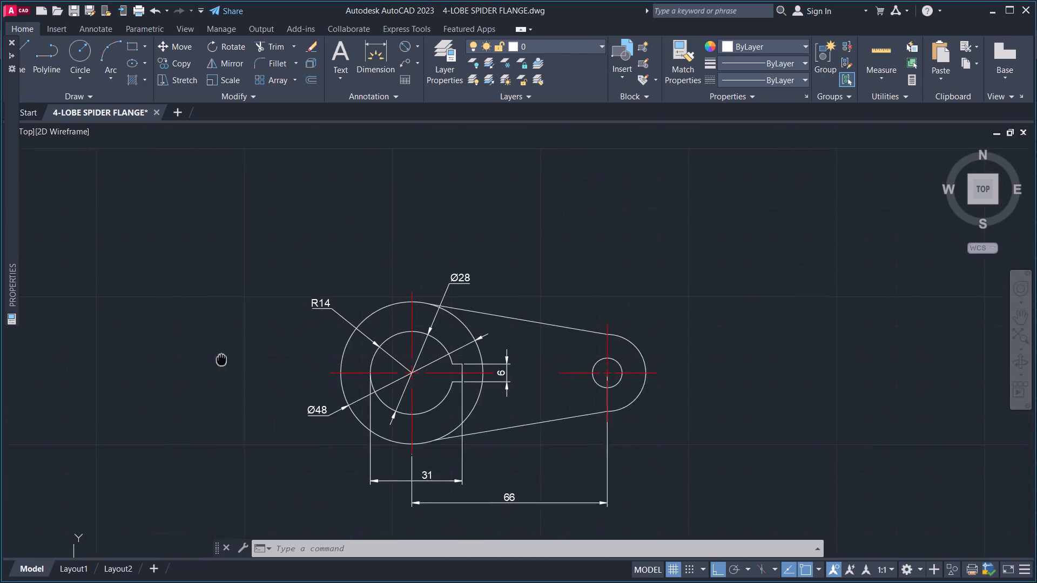
pyautogui.moveTo(230, 365); pyautogui.dragTo(239, 377, button='middle')
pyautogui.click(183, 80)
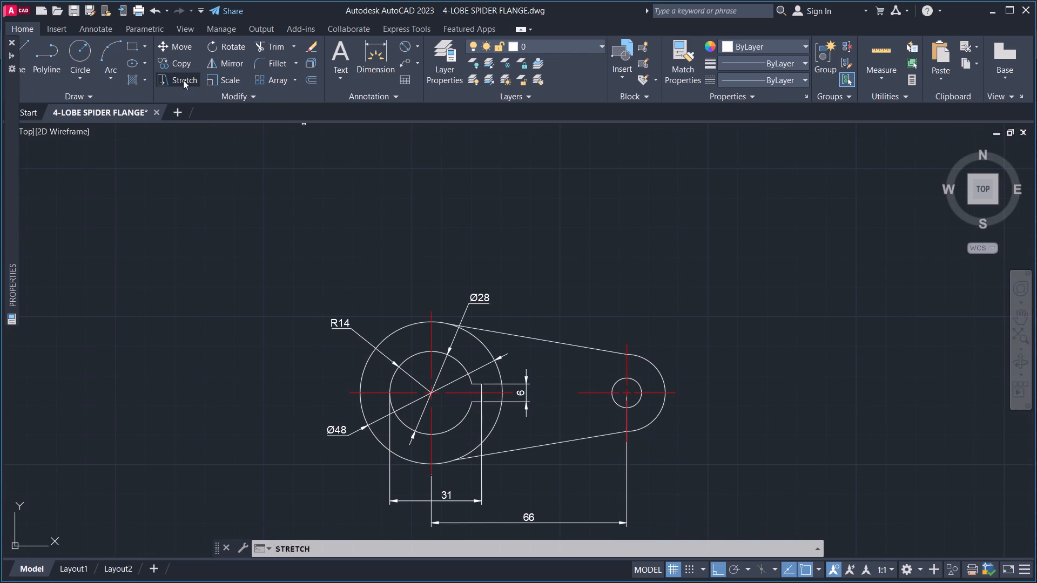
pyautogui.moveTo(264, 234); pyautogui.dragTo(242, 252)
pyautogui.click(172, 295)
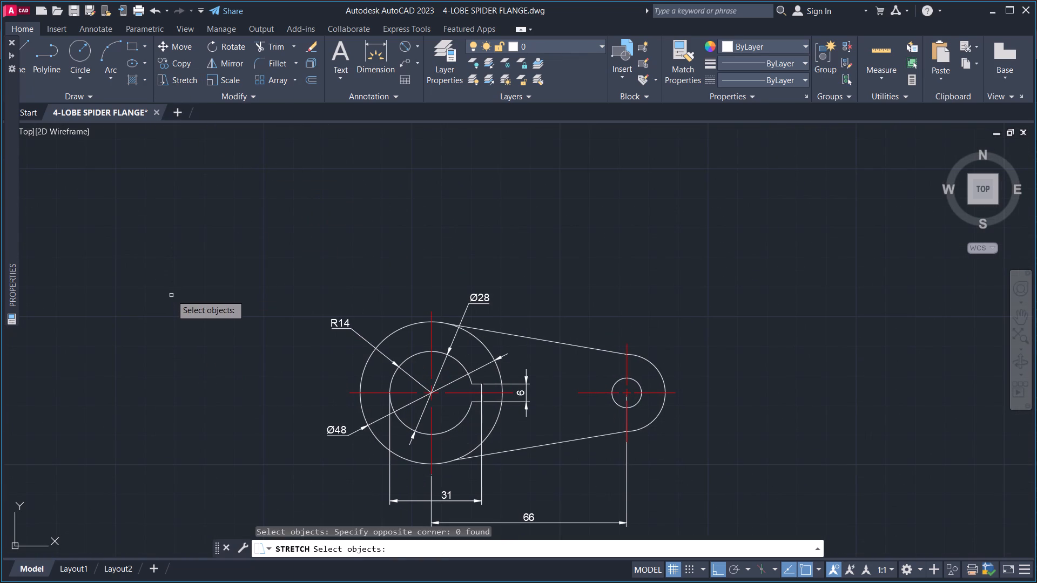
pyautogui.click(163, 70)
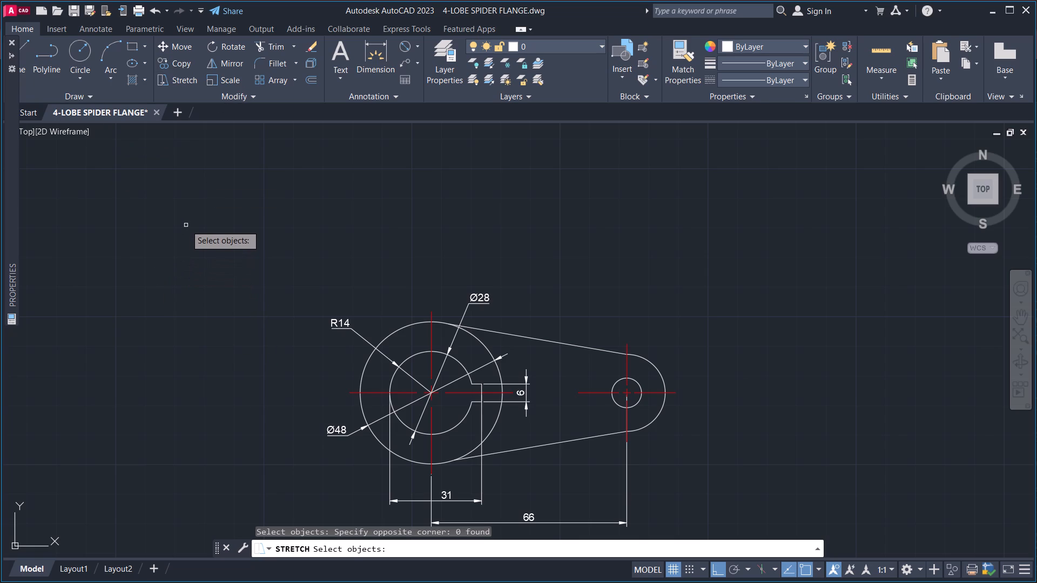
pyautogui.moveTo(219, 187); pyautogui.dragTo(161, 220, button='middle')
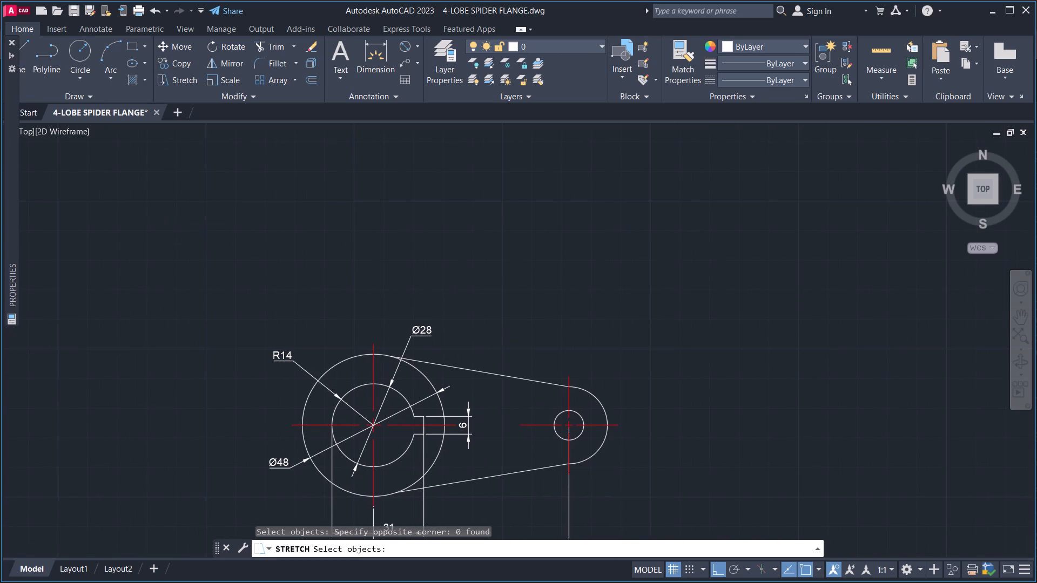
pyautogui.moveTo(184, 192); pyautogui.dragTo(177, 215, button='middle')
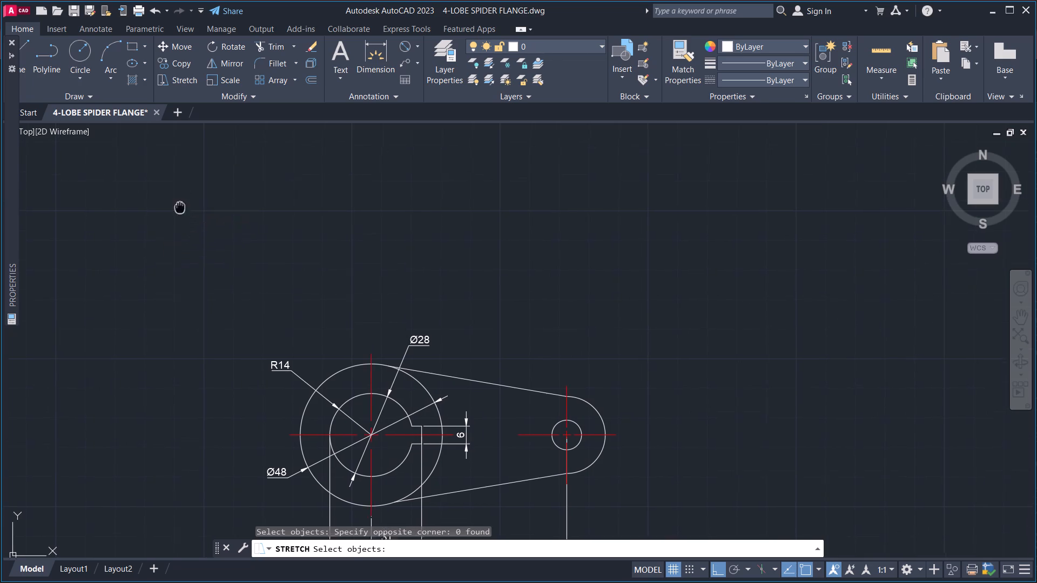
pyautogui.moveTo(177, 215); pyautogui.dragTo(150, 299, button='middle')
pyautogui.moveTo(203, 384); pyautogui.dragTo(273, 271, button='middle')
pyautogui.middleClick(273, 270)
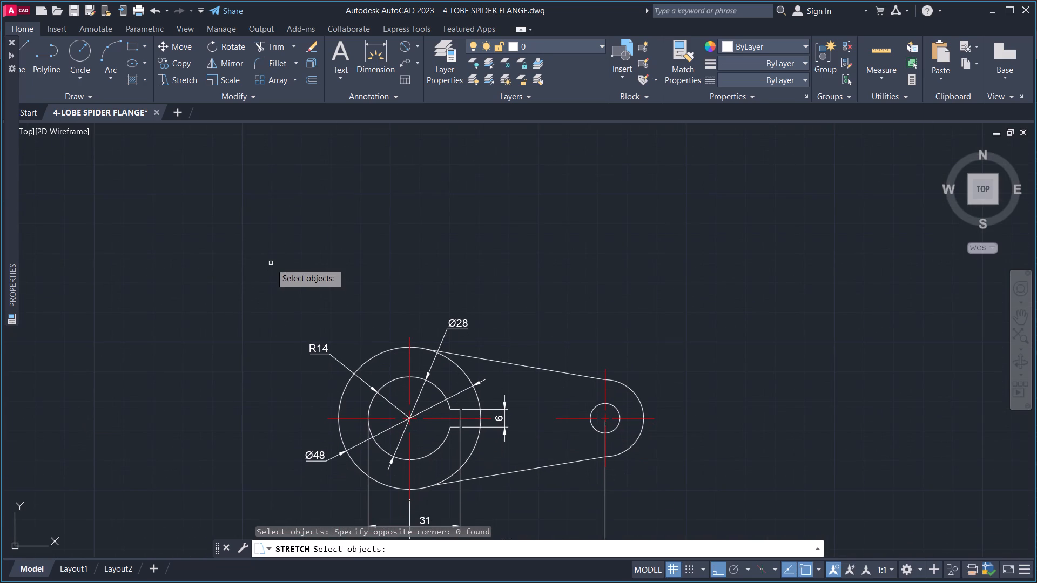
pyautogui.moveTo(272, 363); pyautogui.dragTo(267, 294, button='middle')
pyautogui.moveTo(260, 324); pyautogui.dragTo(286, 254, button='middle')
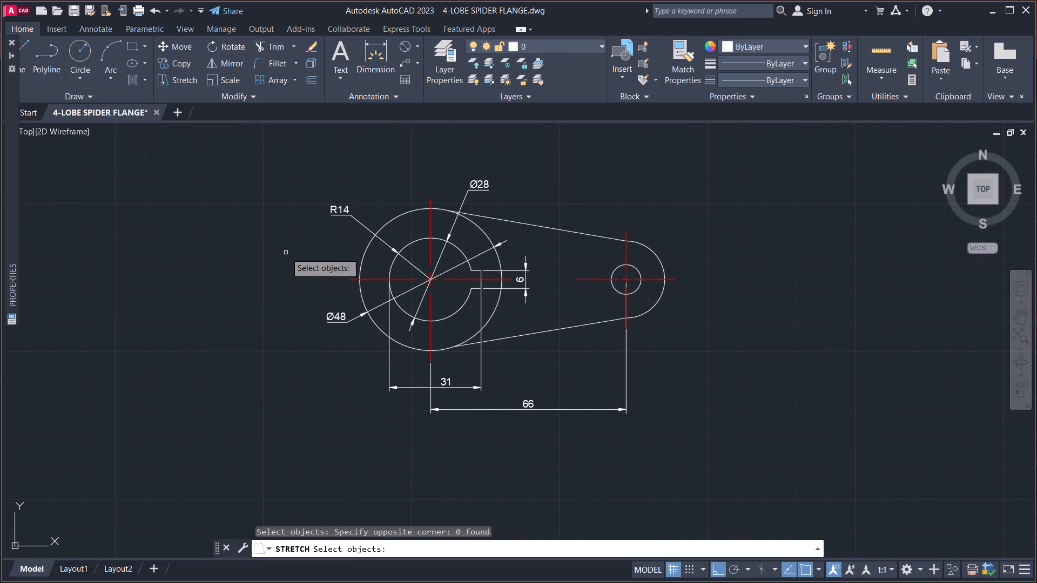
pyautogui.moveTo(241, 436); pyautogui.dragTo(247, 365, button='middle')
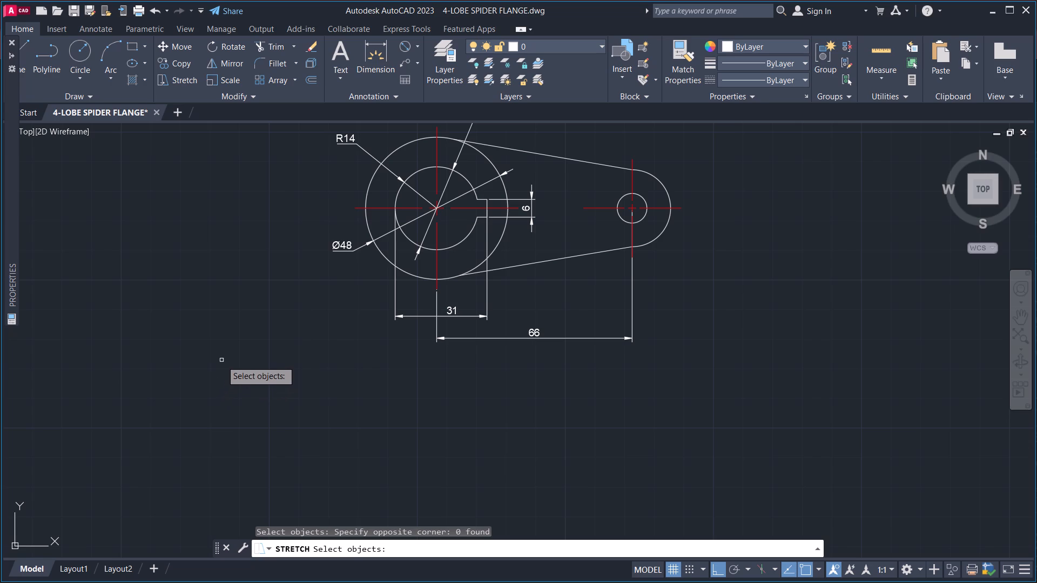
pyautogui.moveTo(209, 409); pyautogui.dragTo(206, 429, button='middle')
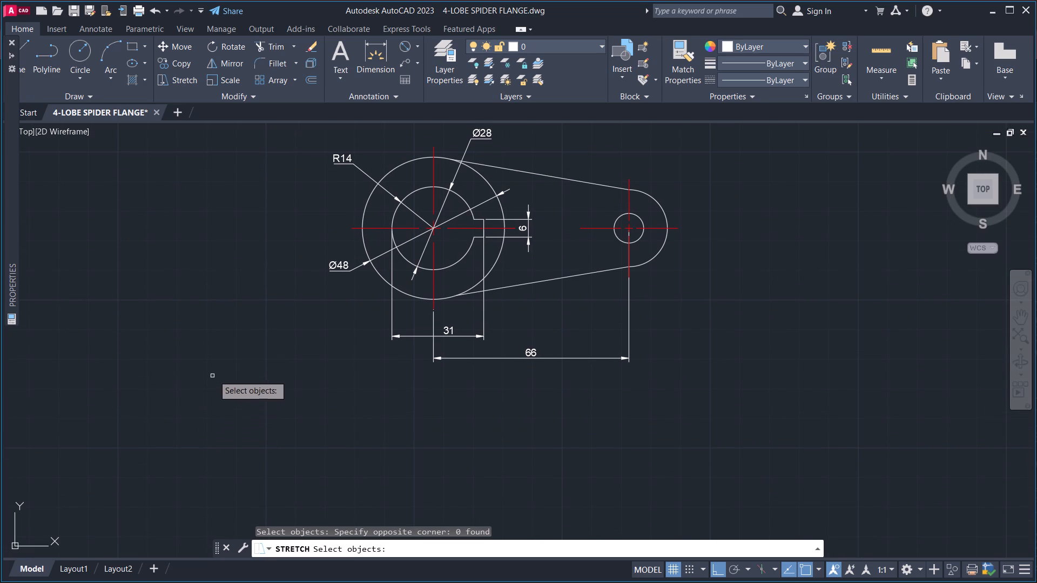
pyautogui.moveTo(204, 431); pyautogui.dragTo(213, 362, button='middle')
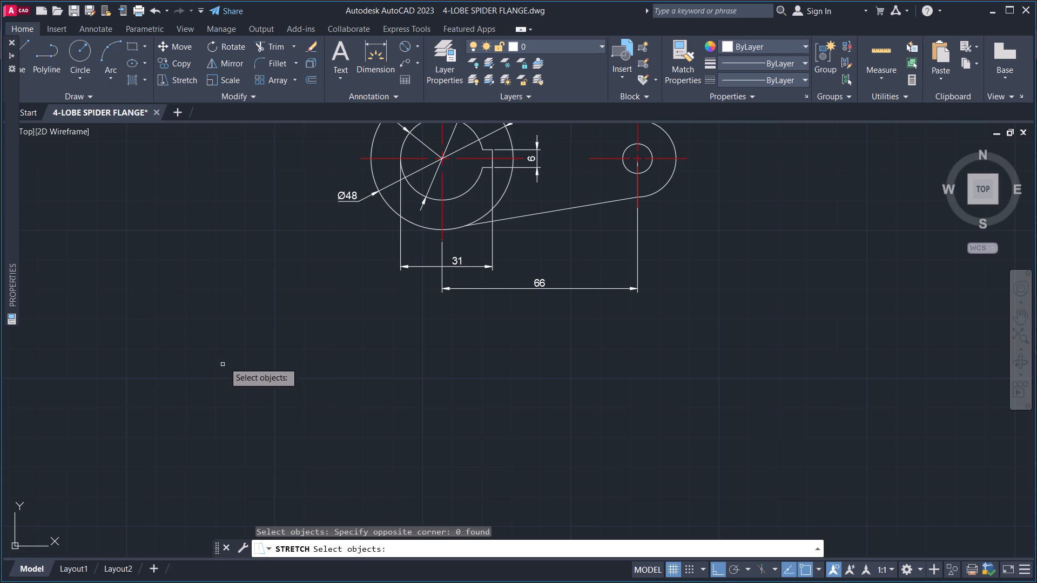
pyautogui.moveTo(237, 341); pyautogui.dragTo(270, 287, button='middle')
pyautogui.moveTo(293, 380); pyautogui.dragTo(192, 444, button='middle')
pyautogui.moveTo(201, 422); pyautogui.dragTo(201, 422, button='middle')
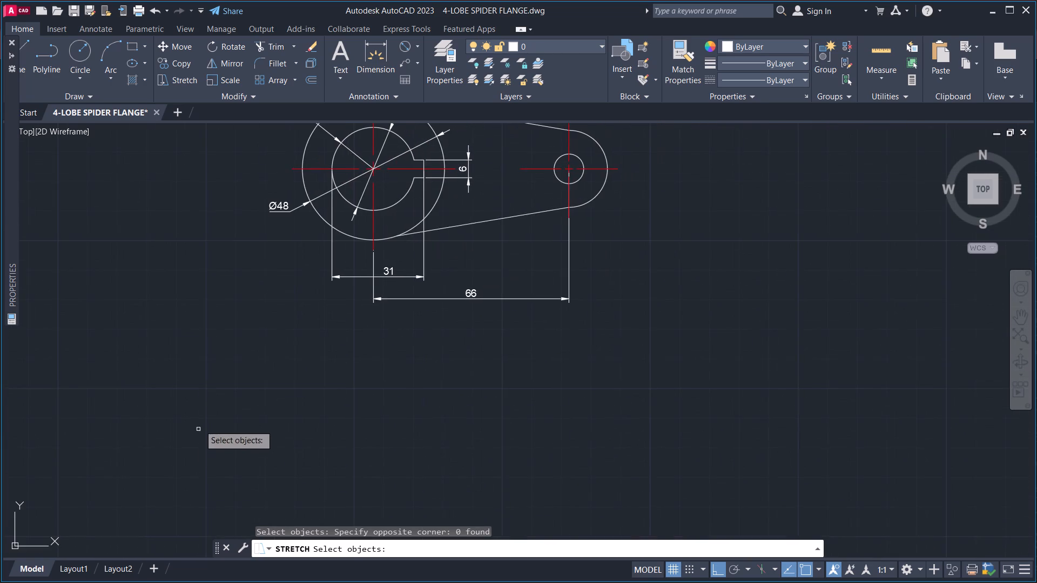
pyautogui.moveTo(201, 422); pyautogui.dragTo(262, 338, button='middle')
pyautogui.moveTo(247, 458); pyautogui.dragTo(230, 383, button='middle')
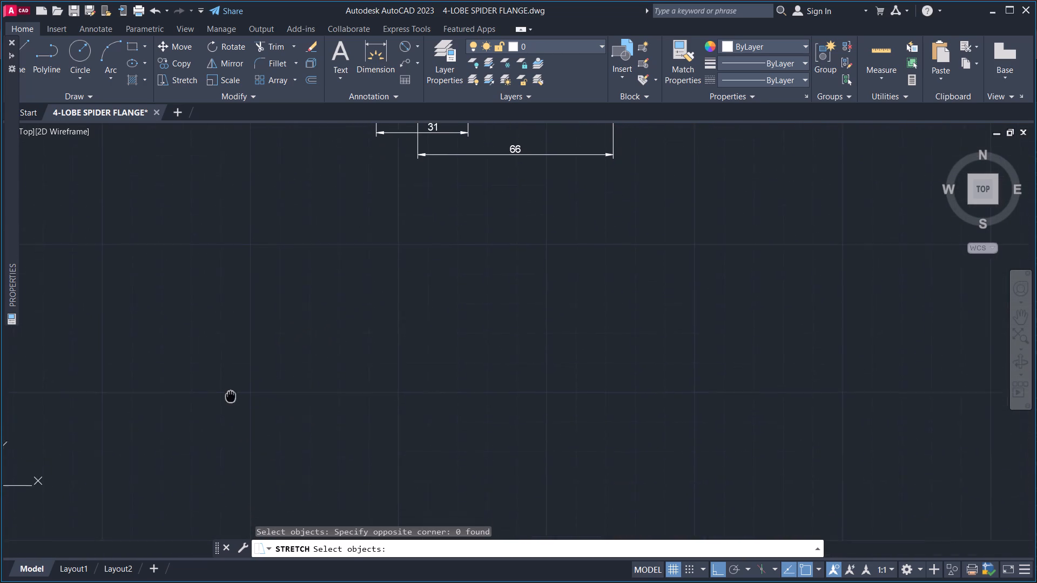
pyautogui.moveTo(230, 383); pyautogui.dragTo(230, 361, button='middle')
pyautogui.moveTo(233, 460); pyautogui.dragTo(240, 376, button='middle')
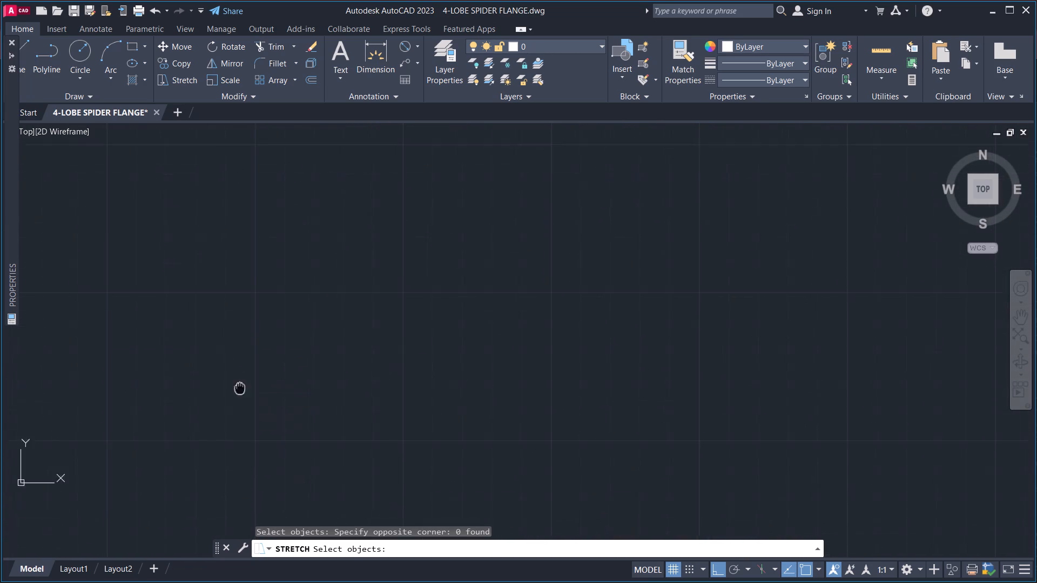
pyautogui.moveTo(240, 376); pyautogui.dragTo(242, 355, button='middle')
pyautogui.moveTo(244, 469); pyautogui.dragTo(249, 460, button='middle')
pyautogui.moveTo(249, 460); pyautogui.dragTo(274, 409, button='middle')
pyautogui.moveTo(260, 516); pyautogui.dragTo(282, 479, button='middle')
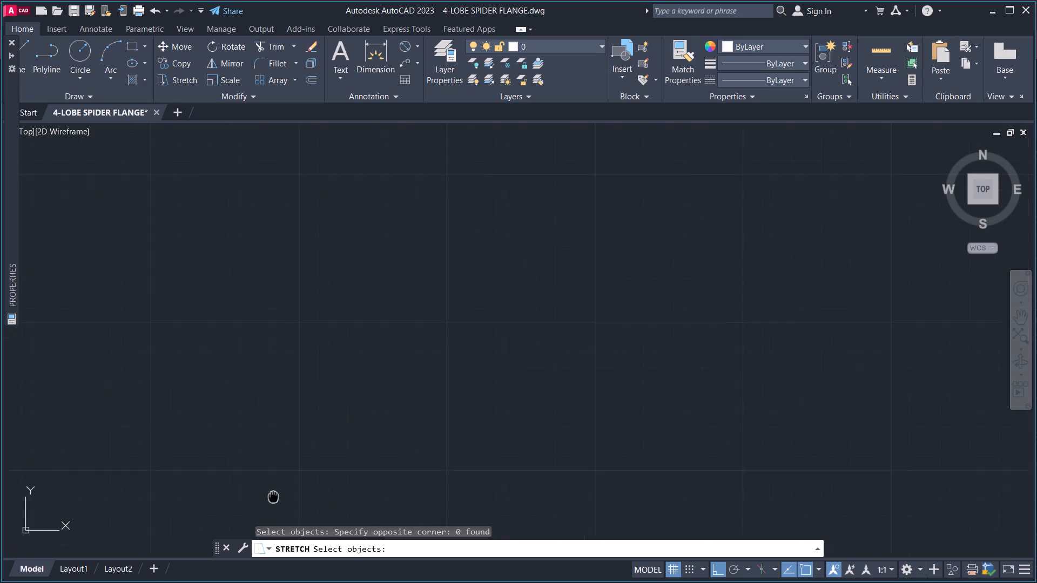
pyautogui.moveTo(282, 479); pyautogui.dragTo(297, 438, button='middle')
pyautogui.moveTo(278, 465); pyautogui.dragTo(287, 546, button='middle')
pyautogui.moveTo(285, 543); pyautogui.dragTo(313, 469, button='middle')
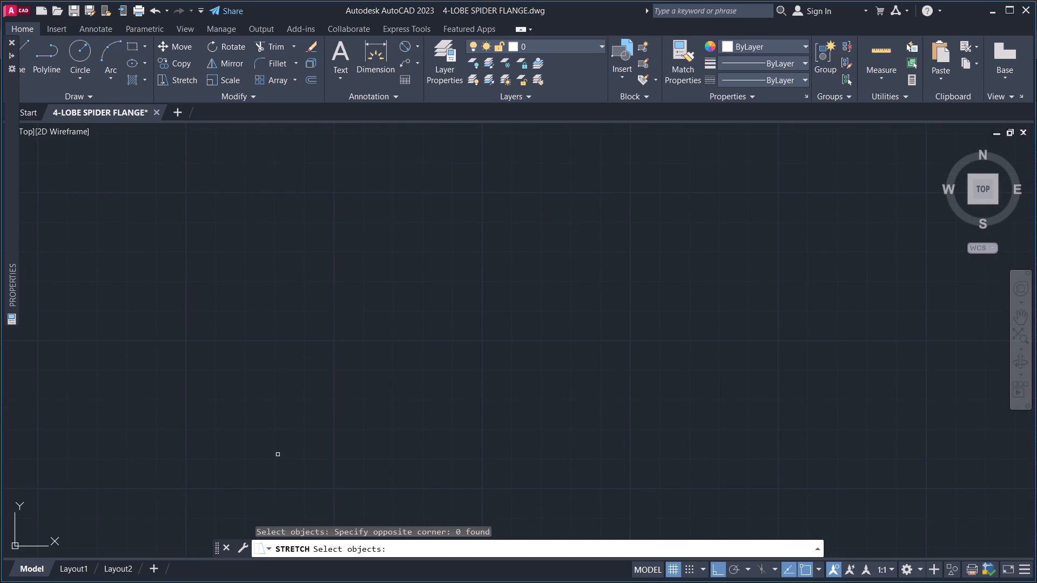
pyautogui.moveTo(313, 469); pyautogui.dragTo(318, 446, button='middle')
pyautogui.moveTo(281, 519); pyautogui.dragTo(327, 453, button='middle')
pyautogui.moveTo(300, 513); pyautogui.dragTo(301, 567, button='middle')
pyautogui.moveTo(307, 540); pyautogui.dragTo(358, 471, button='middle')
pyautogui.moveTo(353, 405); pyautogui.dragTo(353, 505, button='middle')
# Review the parts laid out in the drawing, from the keyed lever and three-hub bracket to the stepped shaft and flange.
pyautogui.scroll(-2, 313, 437)
pyautogui.moveTo(304, 404); pyautogui.dragTo(340, 418, button='middle')
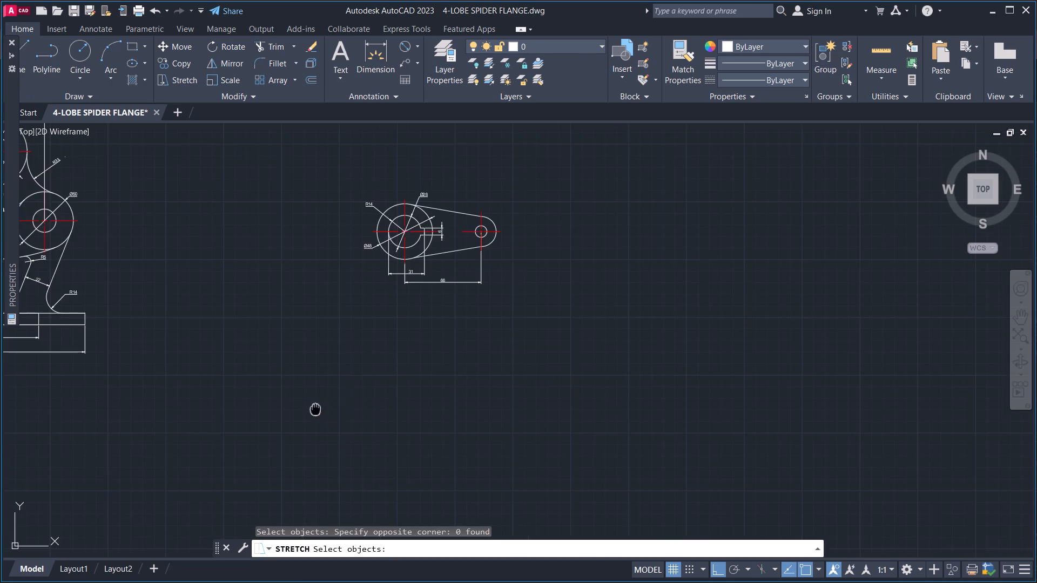
pyautogui.moveTo(340, 418); pyautogui.dragTo(395, 505, button='middle')
pyautogui.moveTo(316, 409); pyautogui.dragTo(565, 444, button='middle')
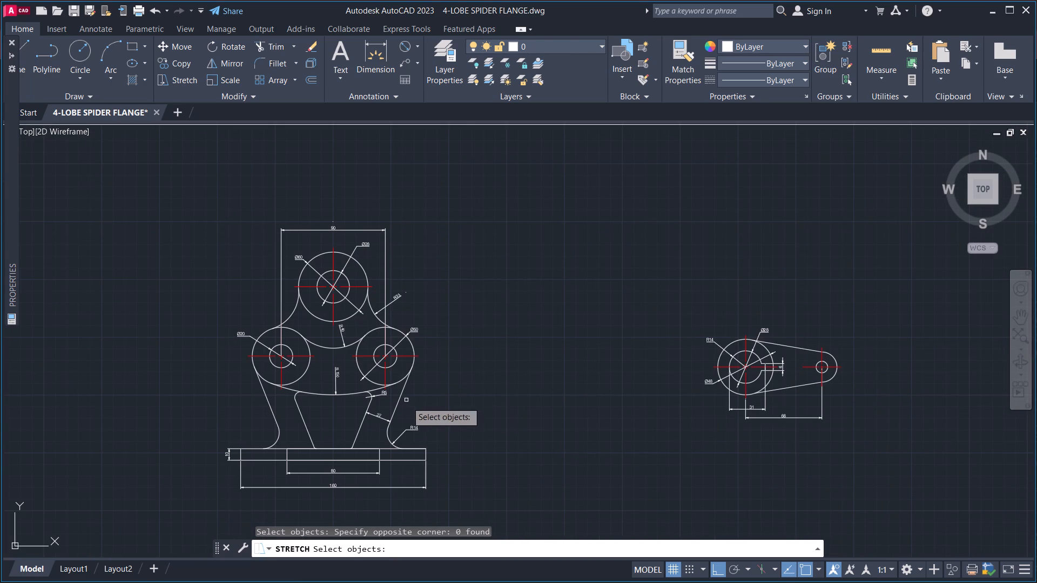
pyautogui.scroll(-1, 432, 395)
pyautogui.moveTo(485, 382); pyautogui.dragTo(611, 392, button='middle')
pyautogui.scroll(-1, 406, 350)
pyautogui.moveTo(272, 415); pyautogui.dragTo(340, 424, button='middle')
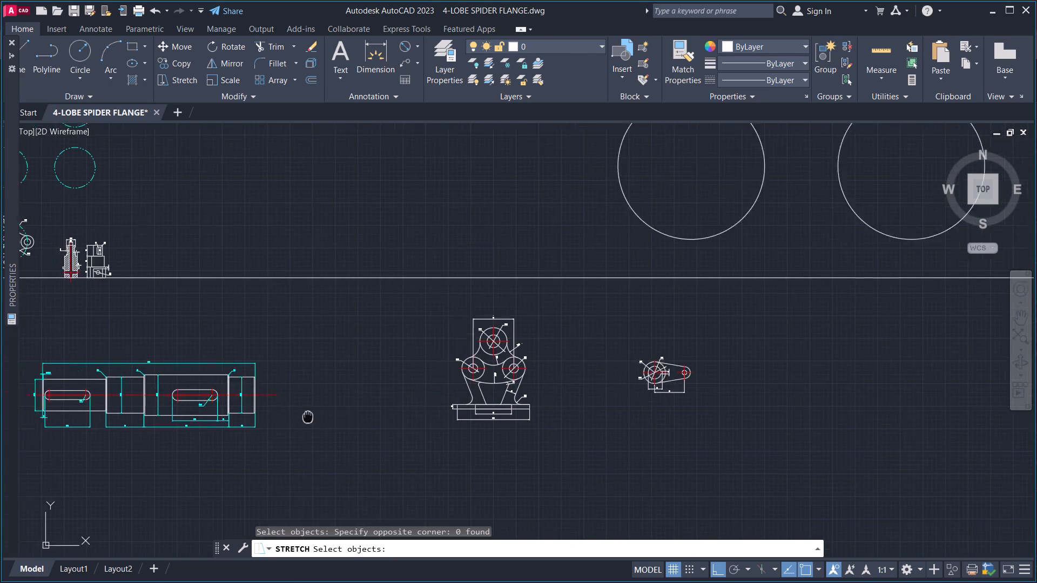
pyautogui.moveTo(340, 424); pyautogui.dragTo(357, 417, button='middle')
pyautogui.moveTo(392, 374); pyautogui.dragTo(507, 427, button='middle')
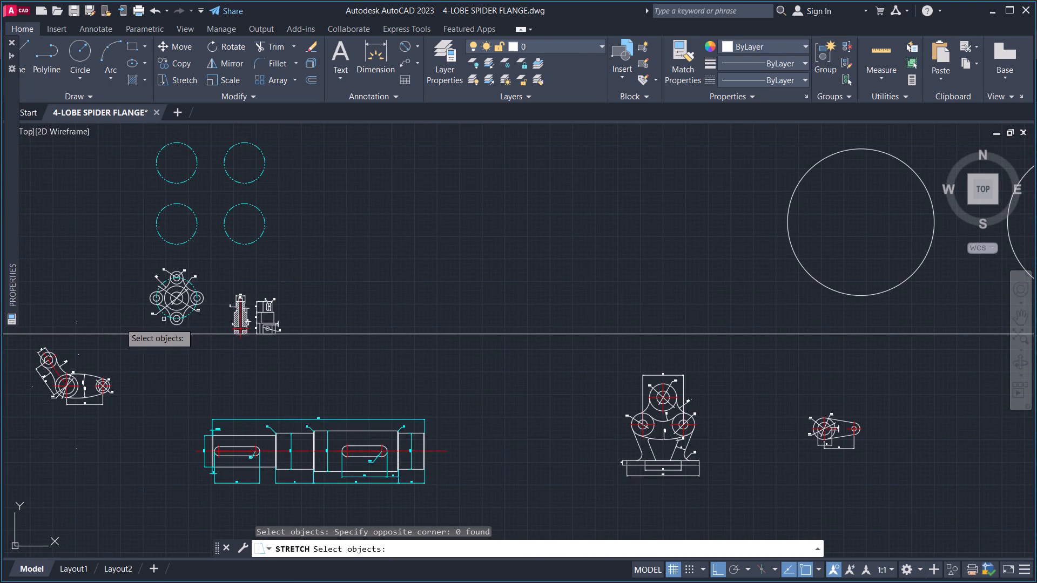
pyautogui.scroll(2, 387, 431)
pyautogui.moveTo(584, 459); pyautogui.dragTo(265, 333, button='middle')
pyautogui.scroll(-1, 408, 308)
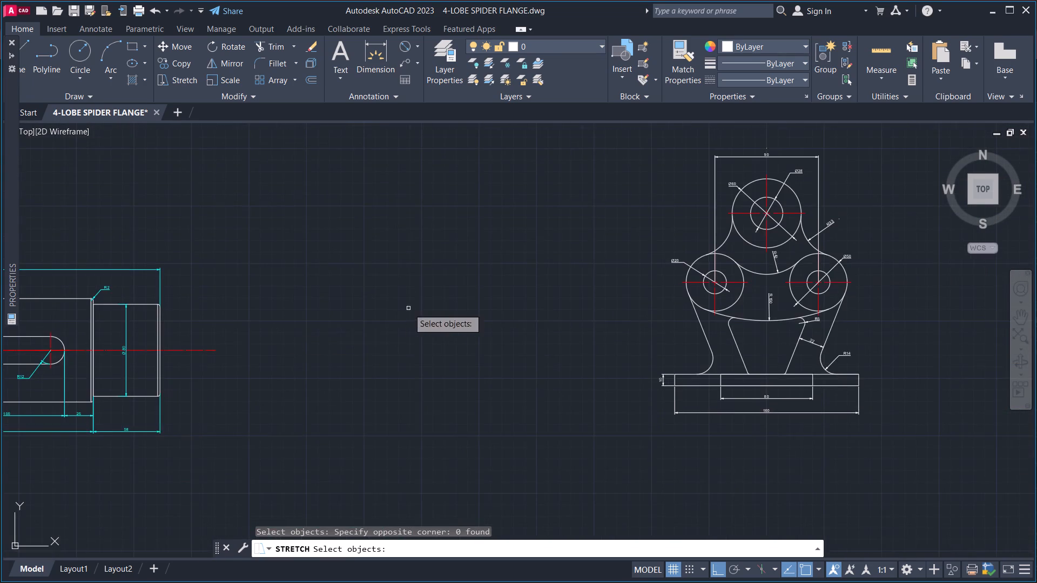
pyautogui.moveTo(509, 313); pyautogui.dragTo(212, 331, button='middle')
pyautogui.moveTo(484, 391); pyautogui.dragTo(350, 409, button='middle')
pyautogui.moveTo(444, 463); pyautogui.dragTo(426, 457, button='middle')
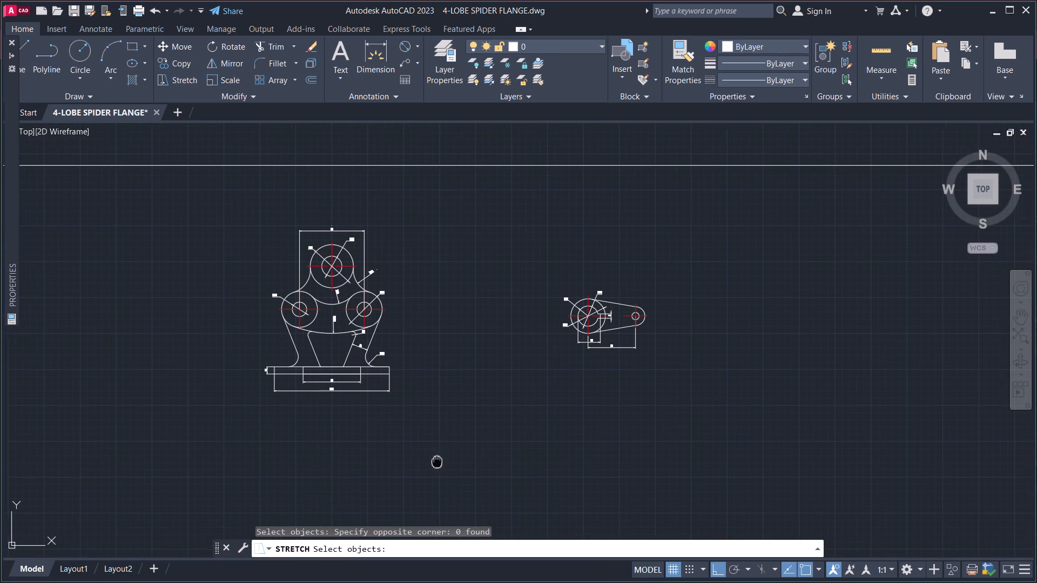
pyautogui.moveTo(426, 457); pyautogui.dragTo(371, 419, button='middle')
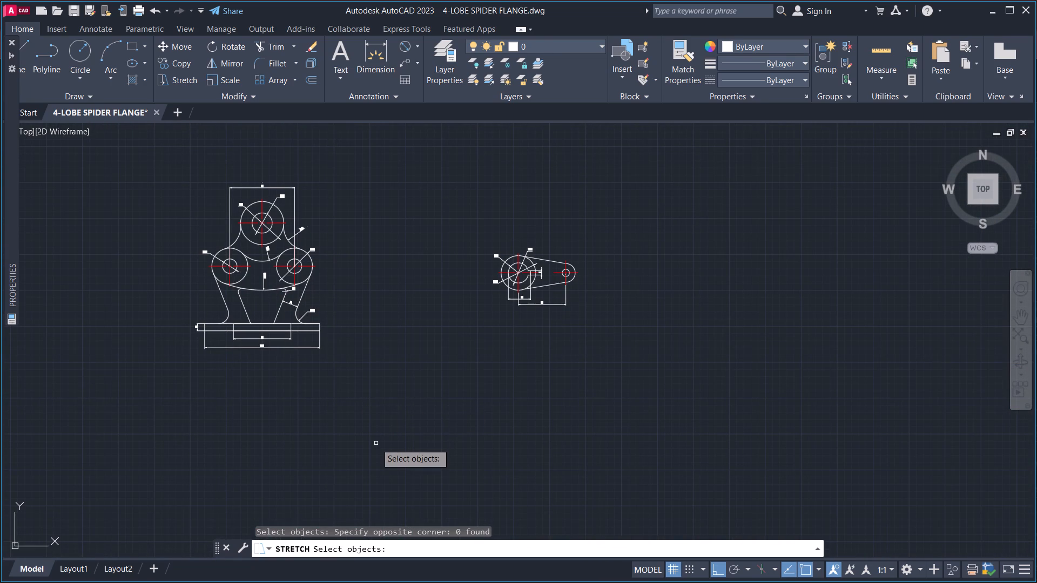
pyautogui.moveTo(394, 403); pyautogui.dragTo(315, 432, button='middle')
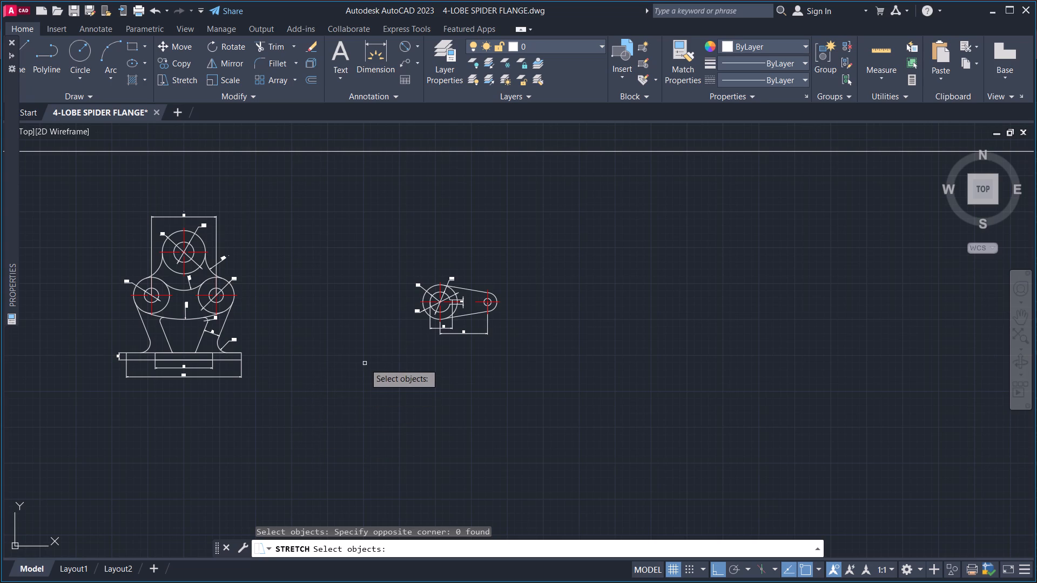
pyautogui.moveTo(319, 459); pyautogui.dragTo(231, 456, button='middle')
pyautogui.moveTo(251, 449); pyautogui.dragTo(328, 437, button='middle')
pyautogui.moveTo(397, 422); pyautogui.dragTo(409, 397, button='middle')
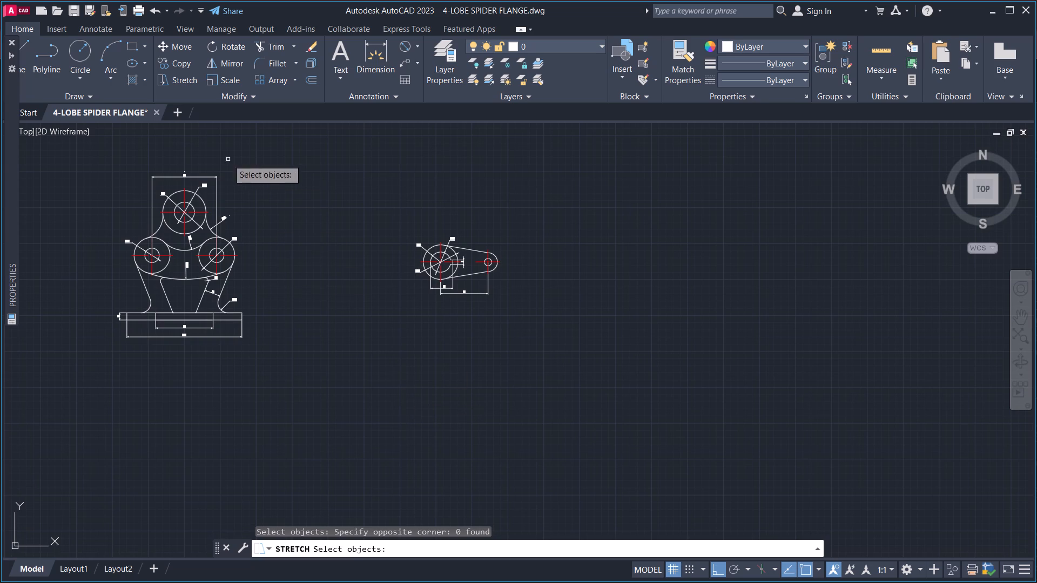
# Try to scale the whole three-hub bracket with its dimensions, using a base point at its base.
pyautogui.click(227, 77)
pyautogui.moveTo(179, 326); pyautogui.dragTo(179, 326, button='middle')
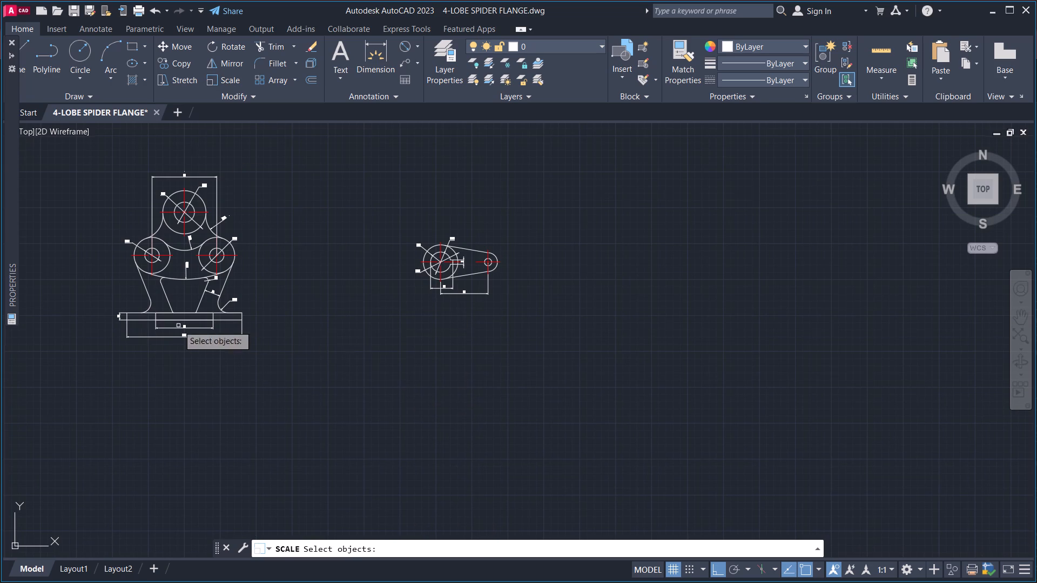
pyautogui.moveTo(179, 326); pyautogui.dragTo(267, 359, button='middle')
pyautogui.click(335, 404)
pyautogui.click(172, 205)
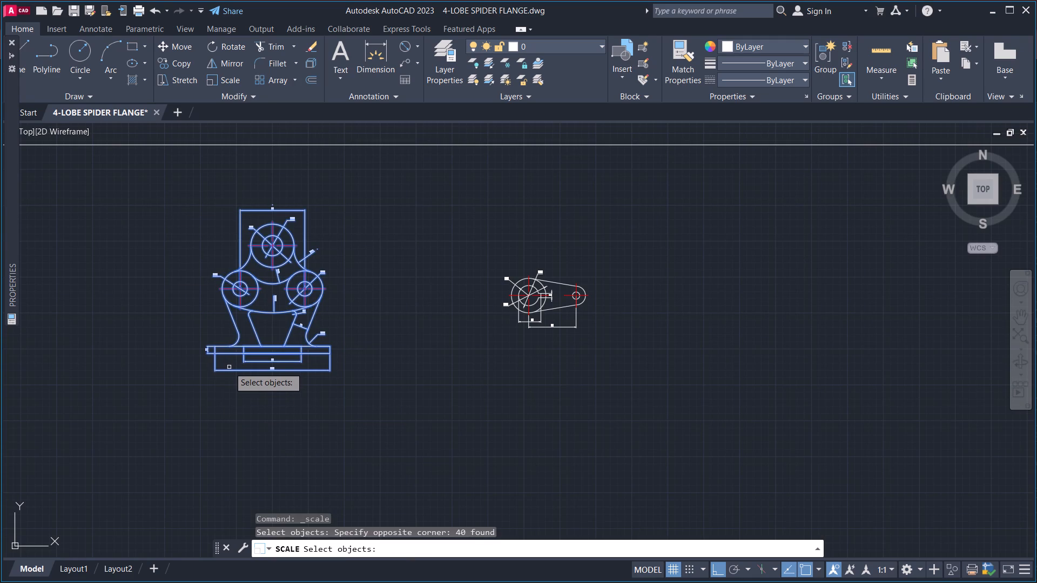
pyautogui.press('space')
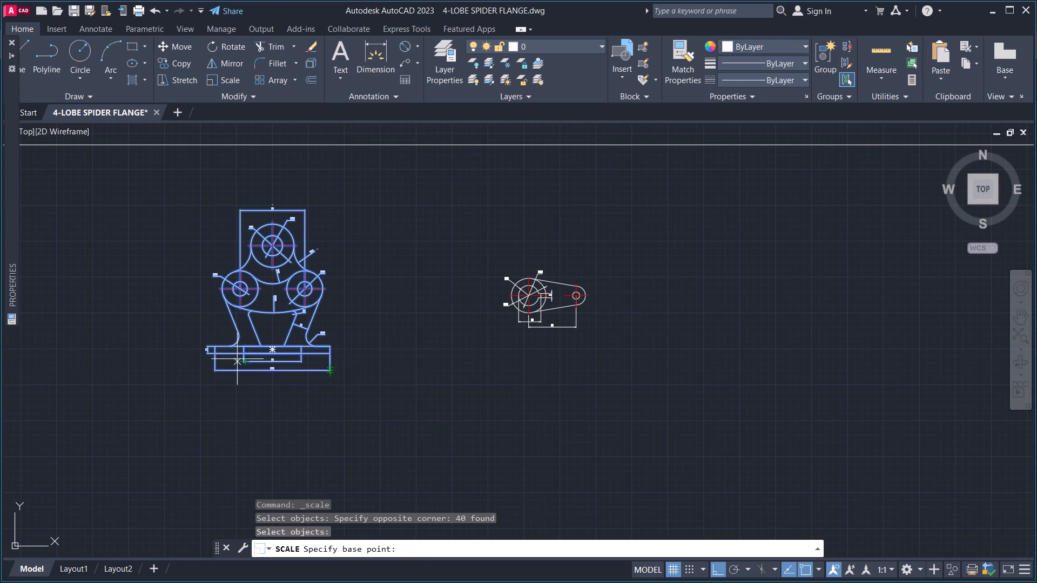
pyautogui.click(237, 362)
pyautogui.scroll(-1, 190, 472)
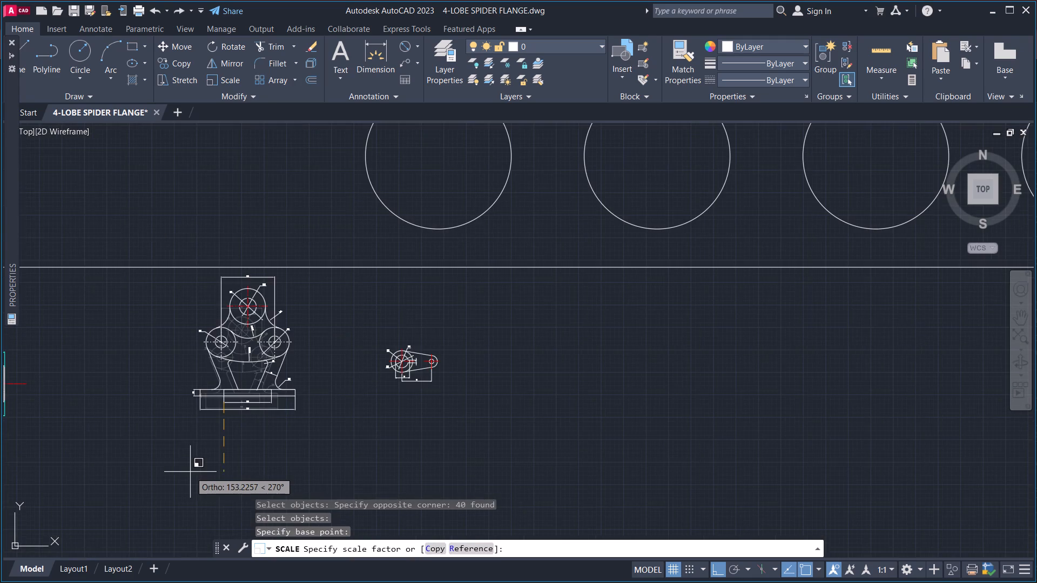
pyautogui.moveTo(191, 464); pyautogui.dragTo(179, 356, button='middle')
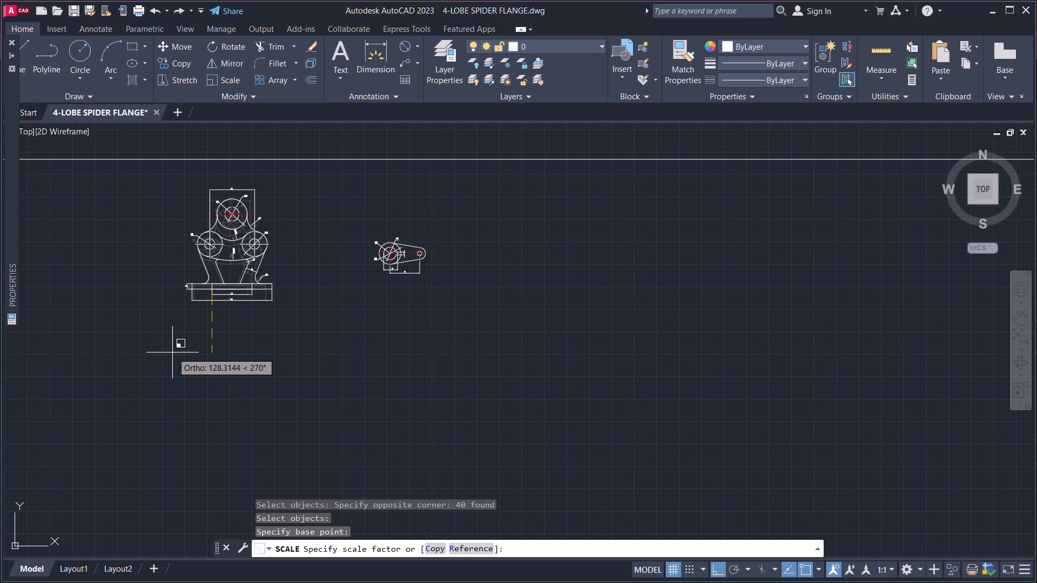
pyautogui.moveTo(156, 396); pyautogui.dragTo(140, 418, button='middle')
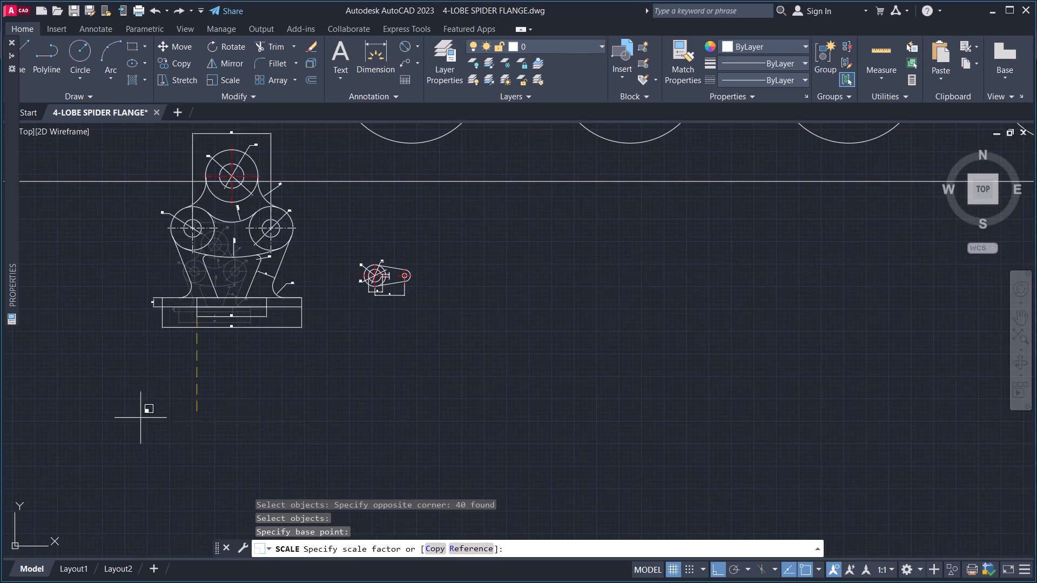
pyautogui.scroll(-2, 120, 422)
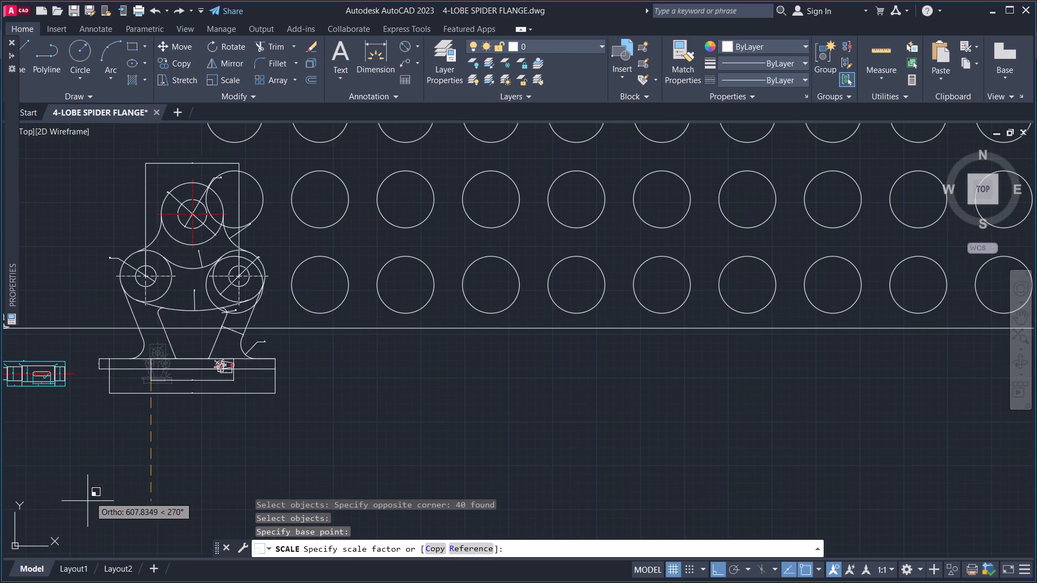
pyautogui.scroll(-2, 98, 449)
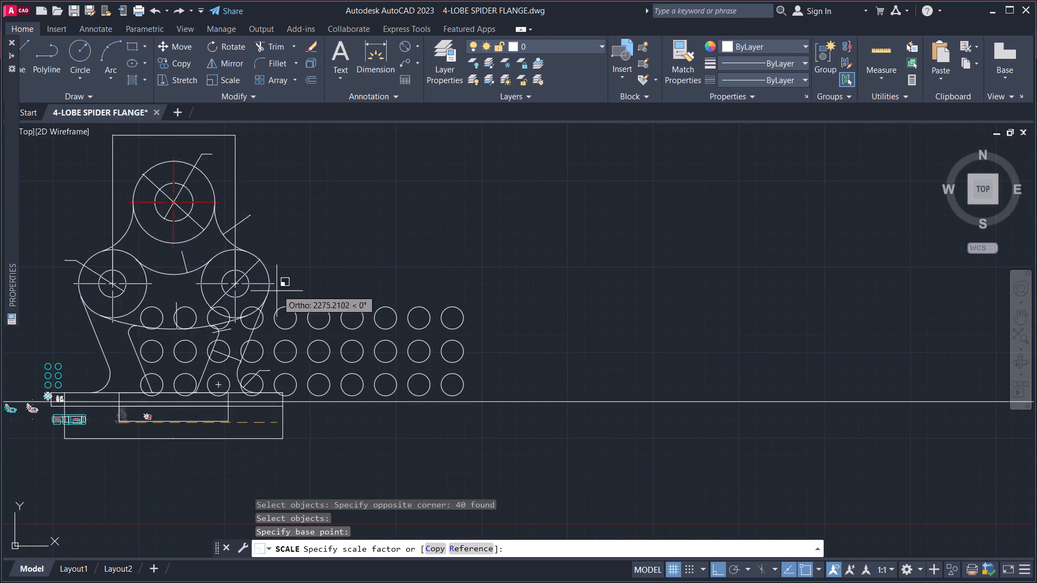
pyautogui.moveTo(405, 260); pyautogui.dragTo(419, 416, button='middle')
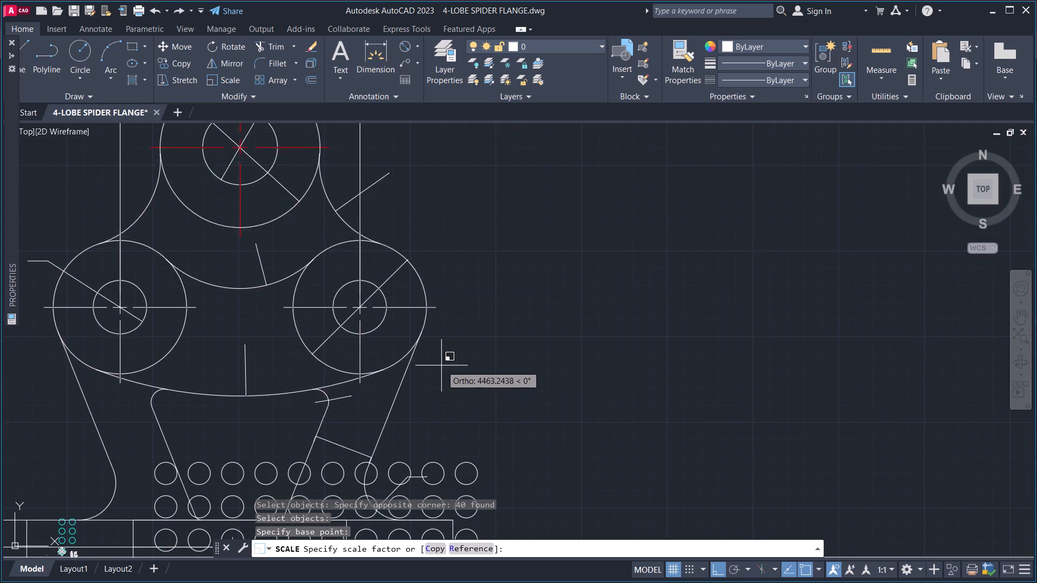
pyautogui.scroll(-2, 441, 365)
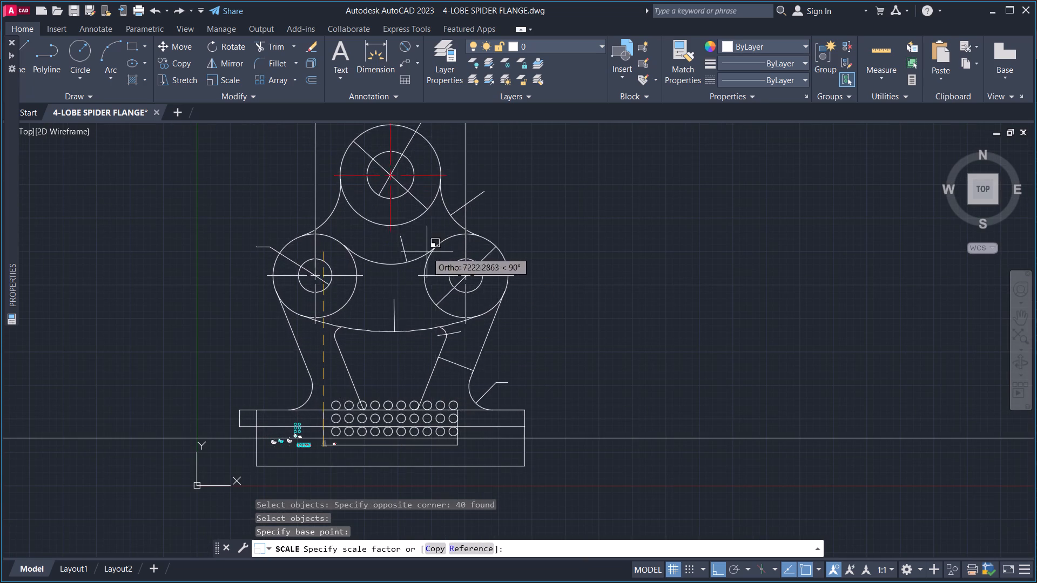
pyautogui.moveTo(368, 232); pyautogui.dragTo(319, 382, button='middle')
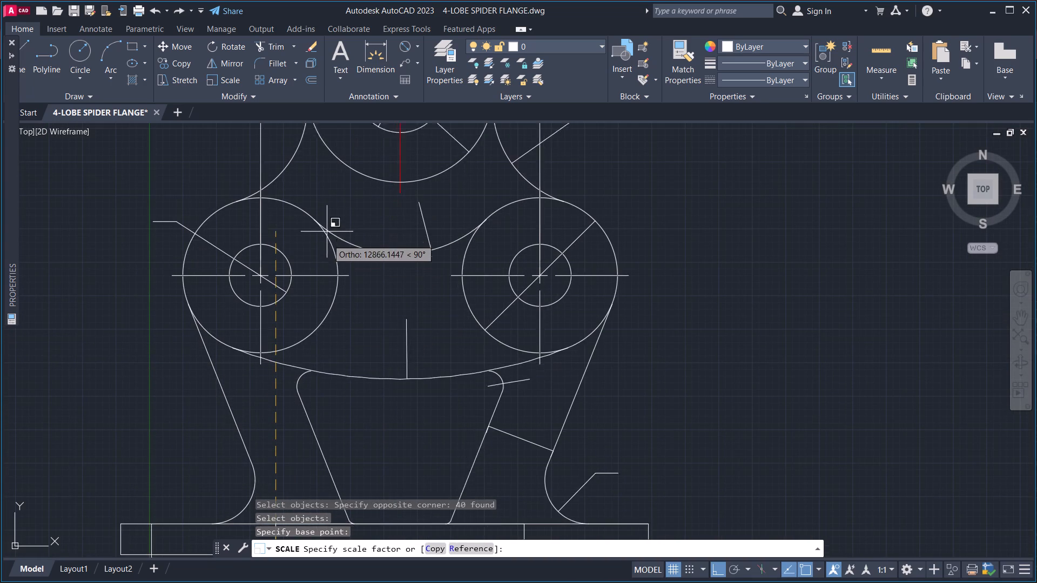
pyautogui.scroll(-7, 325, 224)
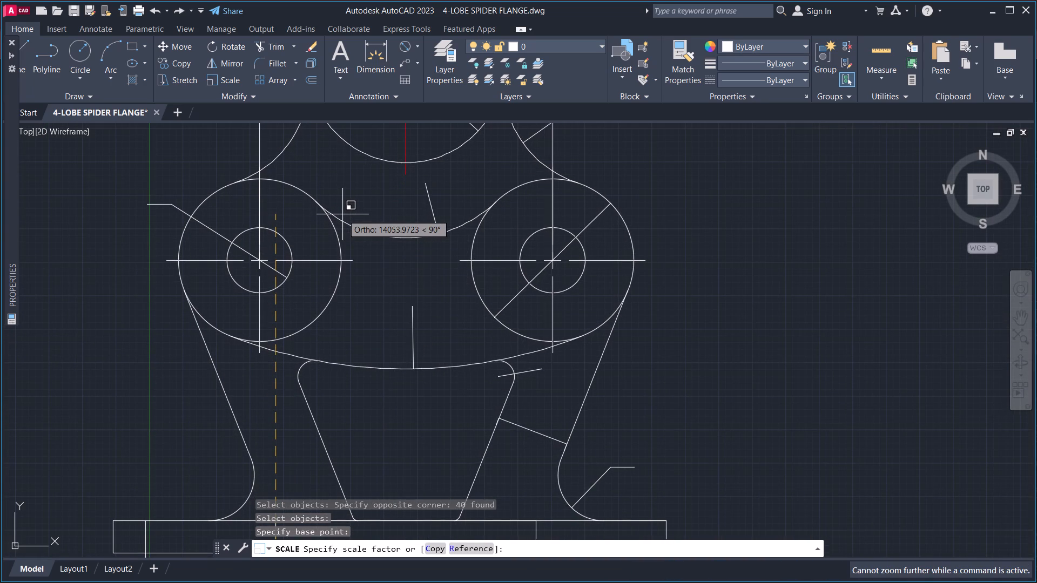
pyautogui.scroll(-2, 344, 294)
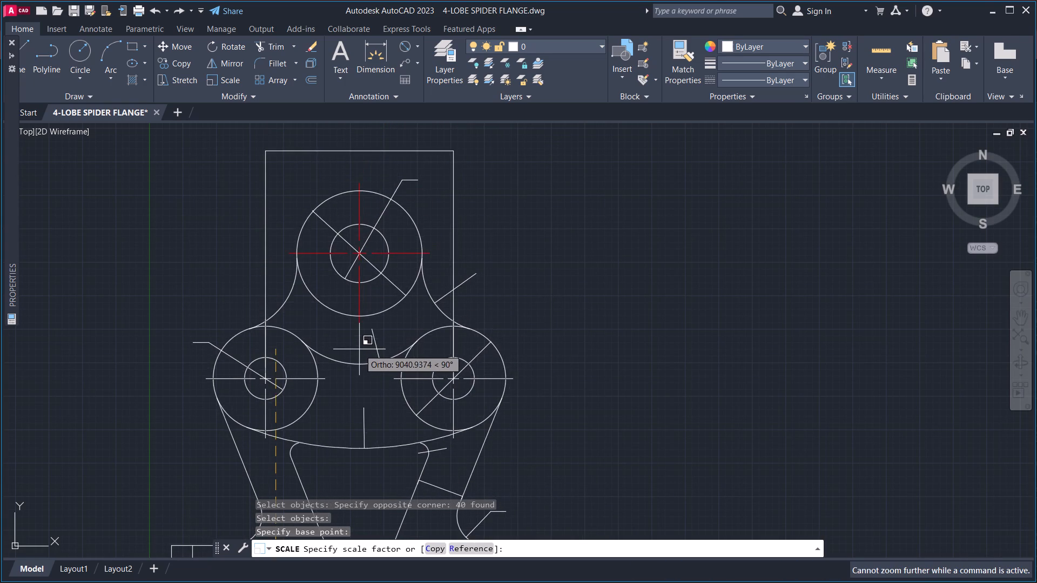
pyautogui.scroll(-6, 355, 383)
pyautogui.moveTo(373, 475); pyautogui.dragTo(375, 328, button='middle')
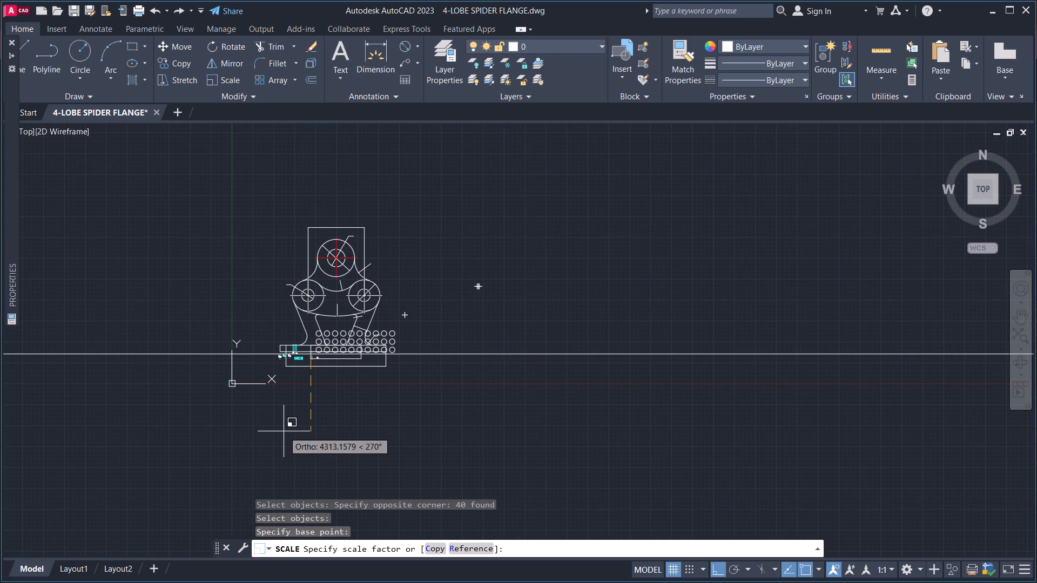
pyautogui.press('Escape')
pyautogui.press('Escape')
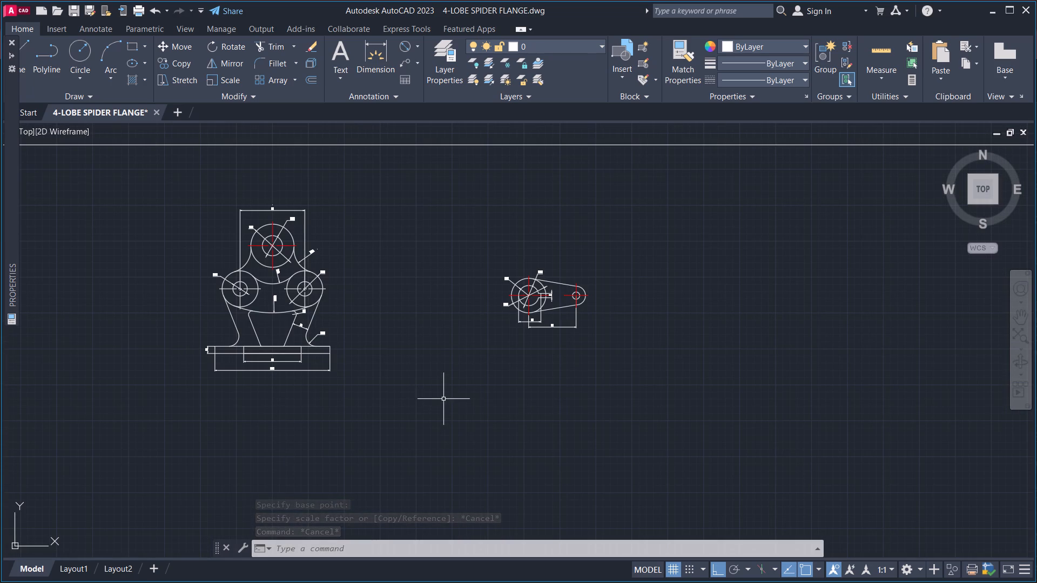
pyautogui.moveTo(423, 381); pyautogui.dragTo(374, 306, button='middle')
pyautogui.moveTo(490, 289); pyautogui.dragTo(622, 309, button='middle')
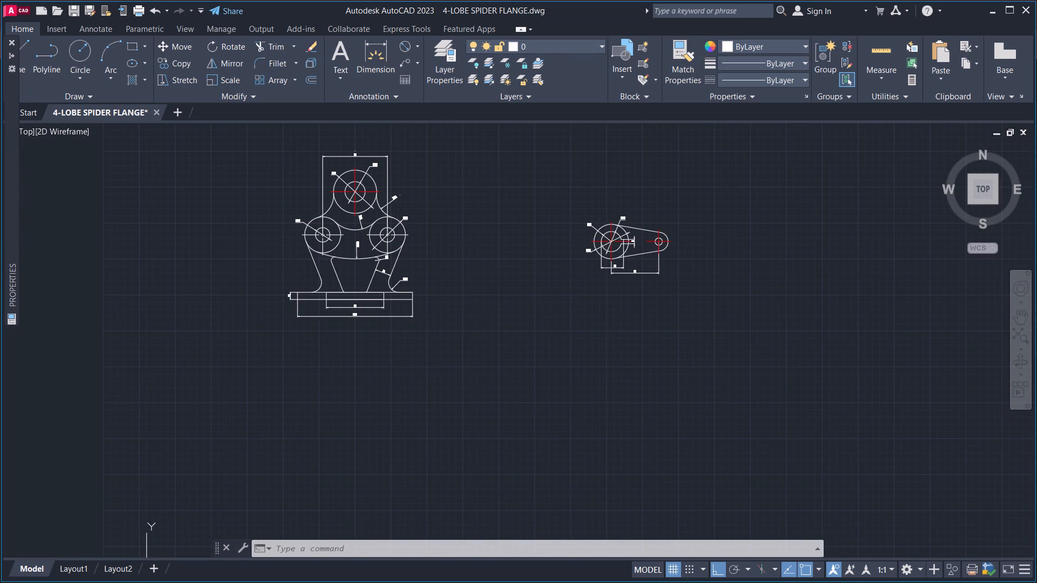
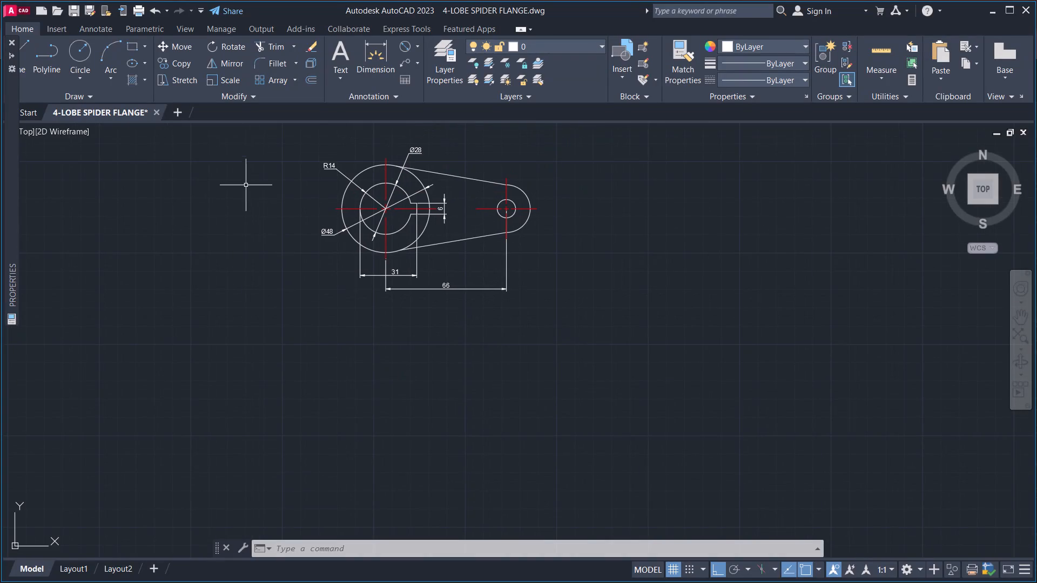
# Copy the whole keyed lever with its dimensions from the 4-LOBE SPIDER FLANGE drawing into a new blank drawing.
pyautogui.click(174, 110)
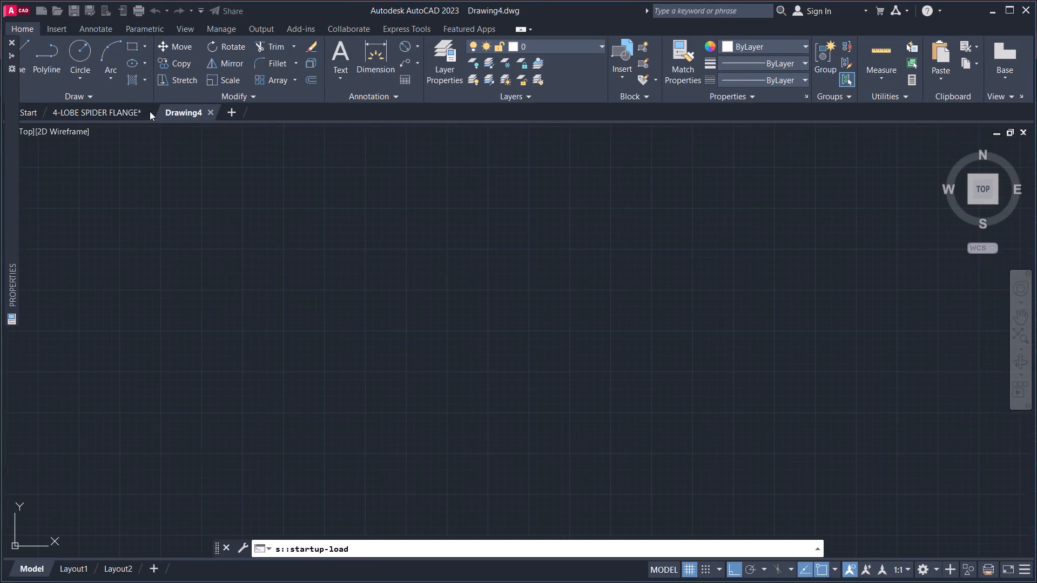
pyautogui.click(125, 107)
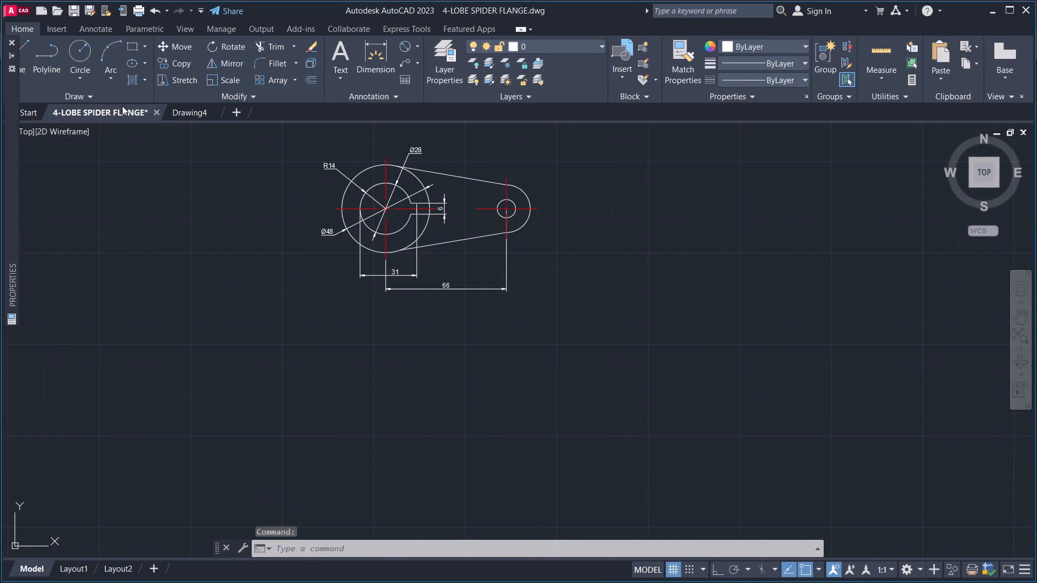
pyautogui.moveTo(527, 314); pyautogui.dragTo(534, 335, button='middle')
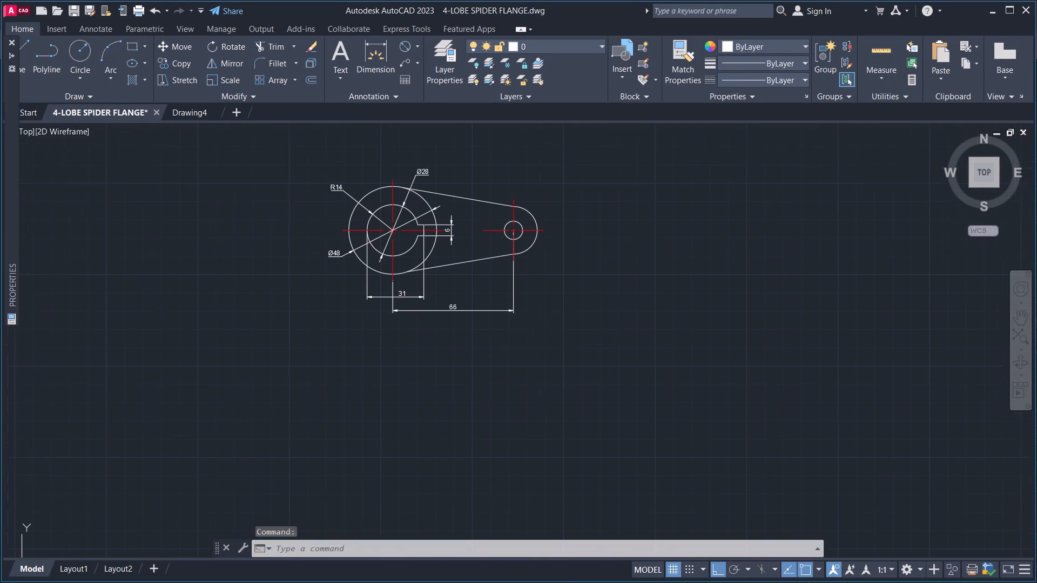
pyautogui.moveTo(534, 335); pyautogui.dragTo(536, 365, button='middle')
pyautogui.moveTo(594, 186); pyautogui.dragTo(586, 190)
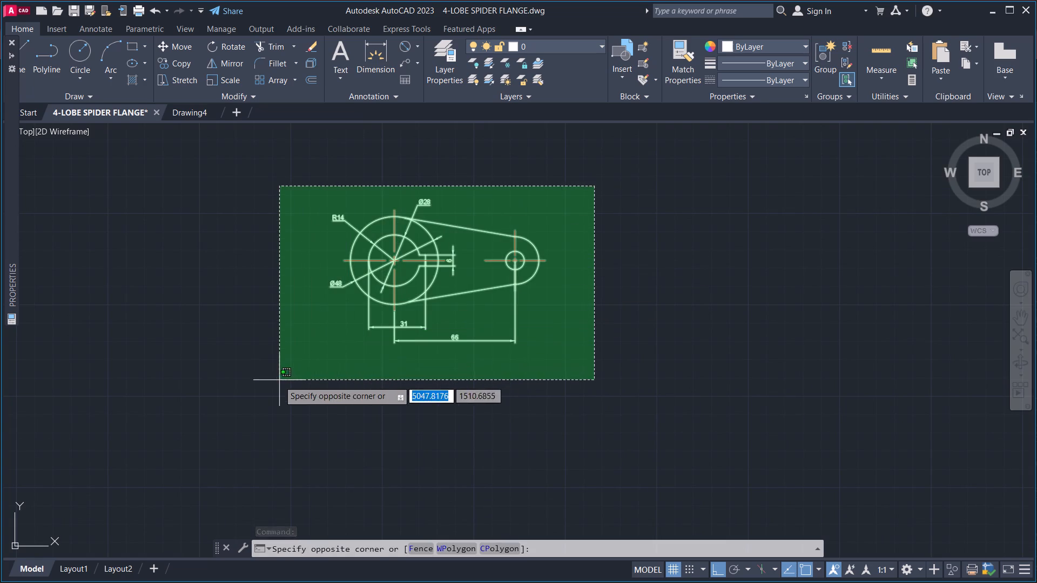
pyautogui.click(279, 381)
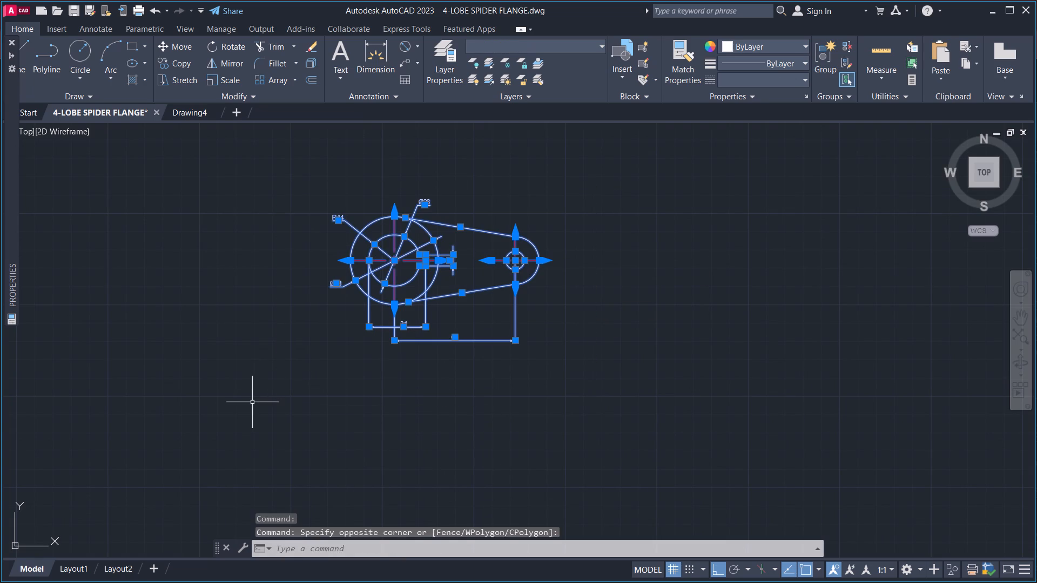
pyautogui.hotkey('ctrl', 'c')
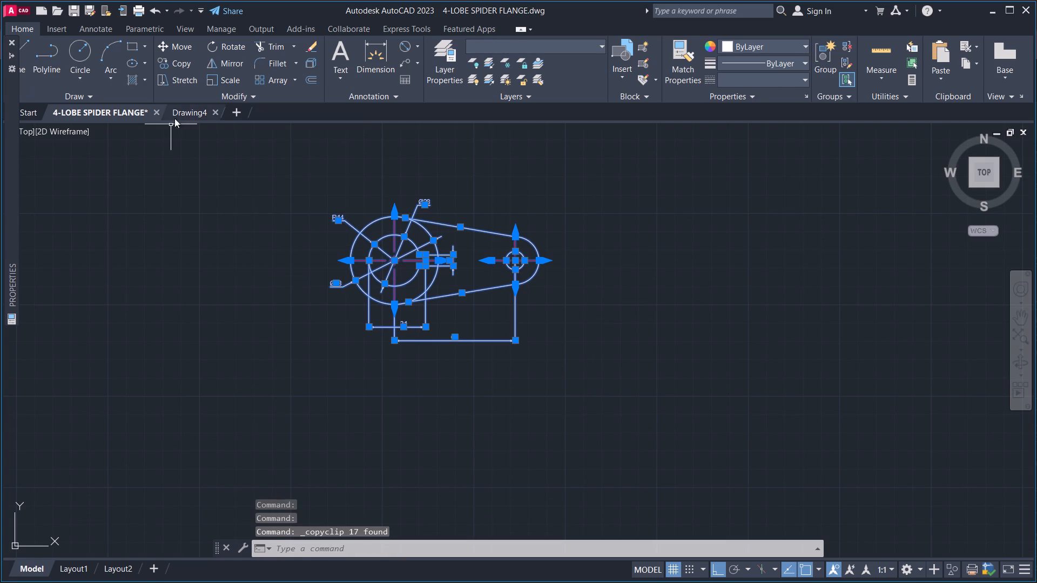
pyautogui.click(190, 114)
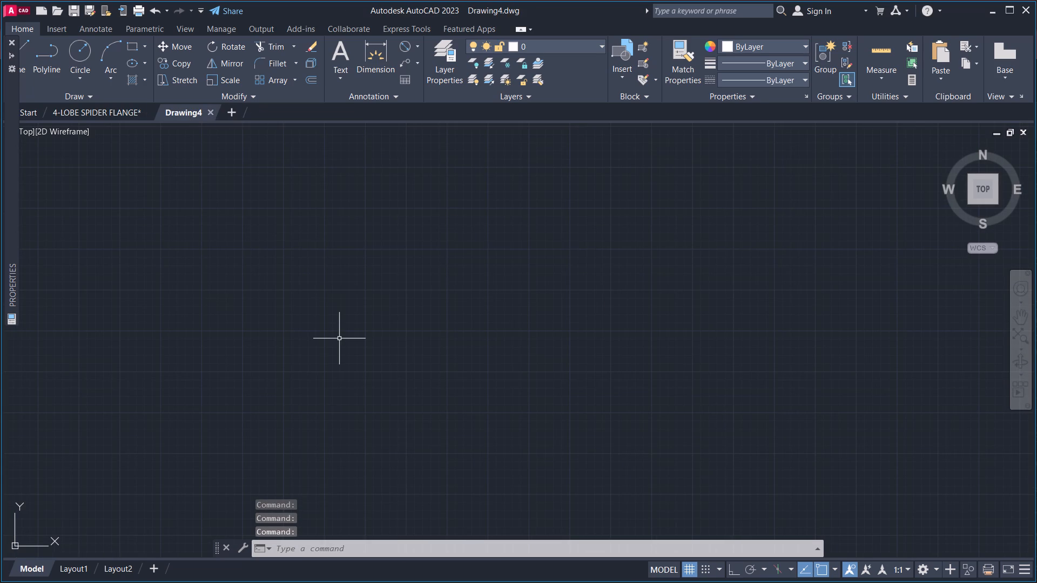
pyautogui.hotkey('ctrl', 'v')
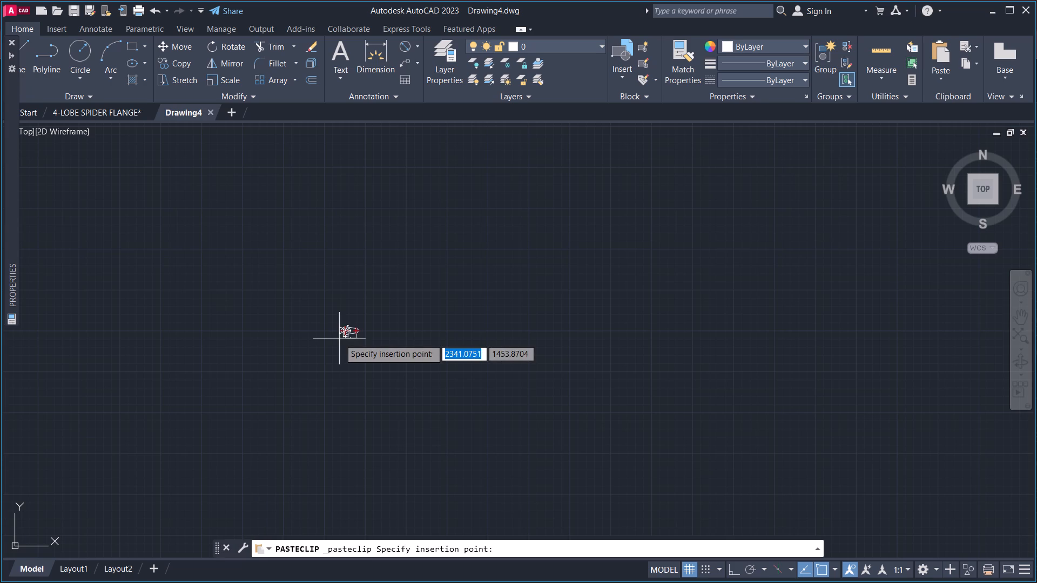
pyautogui.scroll(4, 344, 329)
pyautogui.click(310, 346)
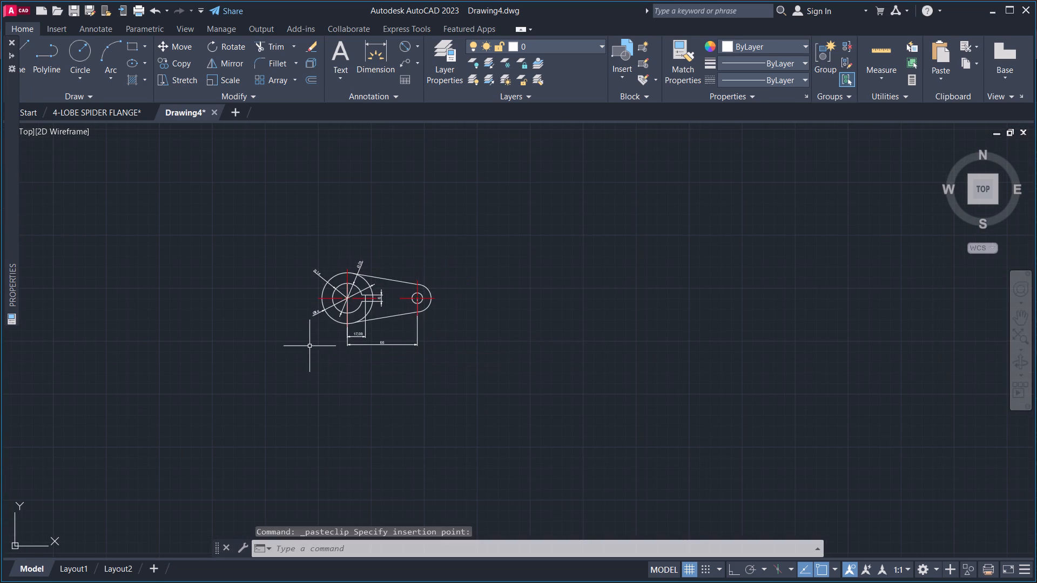
# Set the ISO-25 dimension style's linear precision to 0 and make that style current.
pyautogui.scroll(3, 338, 333)
pyautogui.moveTo(324, 322); pyautogui.dragTo(271, 405, button='middle')
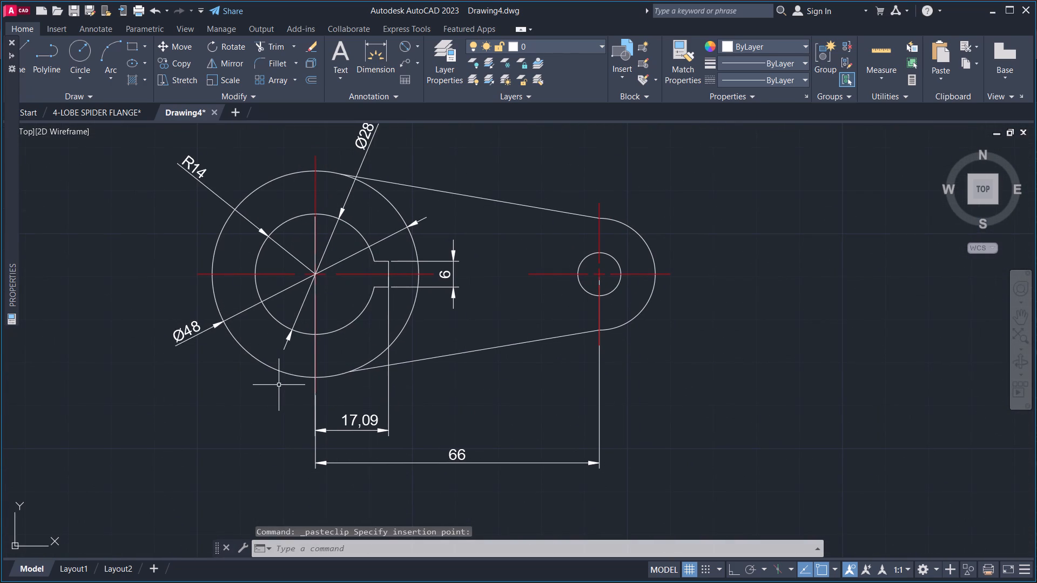
pyautogui.scroll(-1, 359, 381)
pyautogui.moveTo(415, 401); pyautogui.dragTo(415, 430, button='middle')
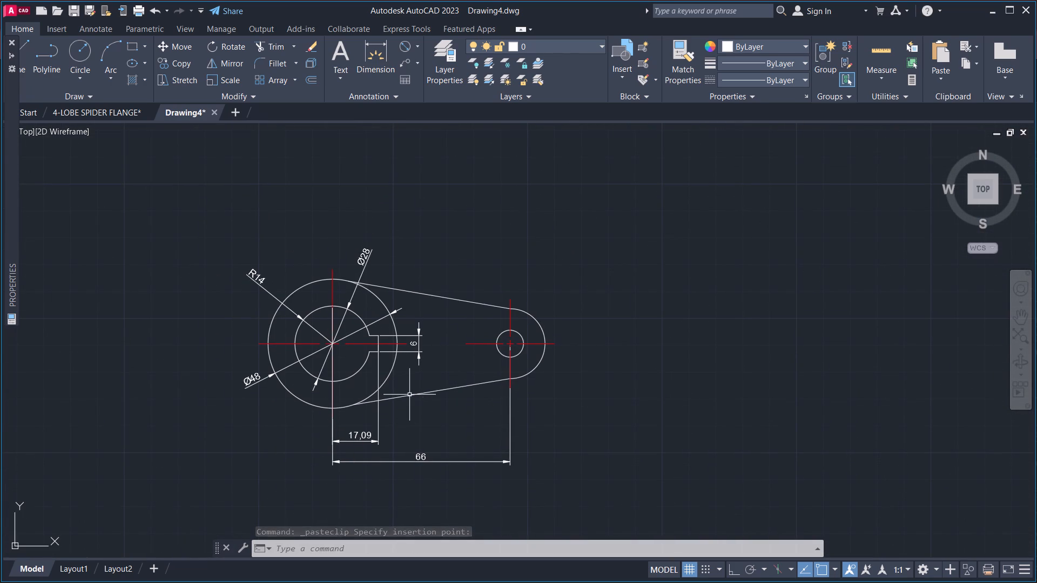
pyautogui.press('d')
pyautogui.press('space')
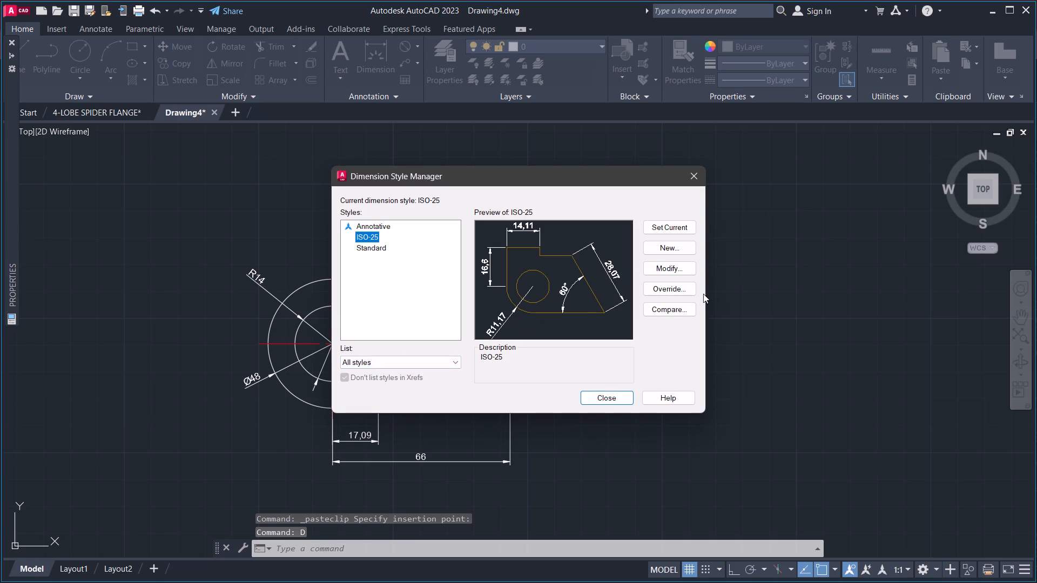
pyautogui.click(680, 267)
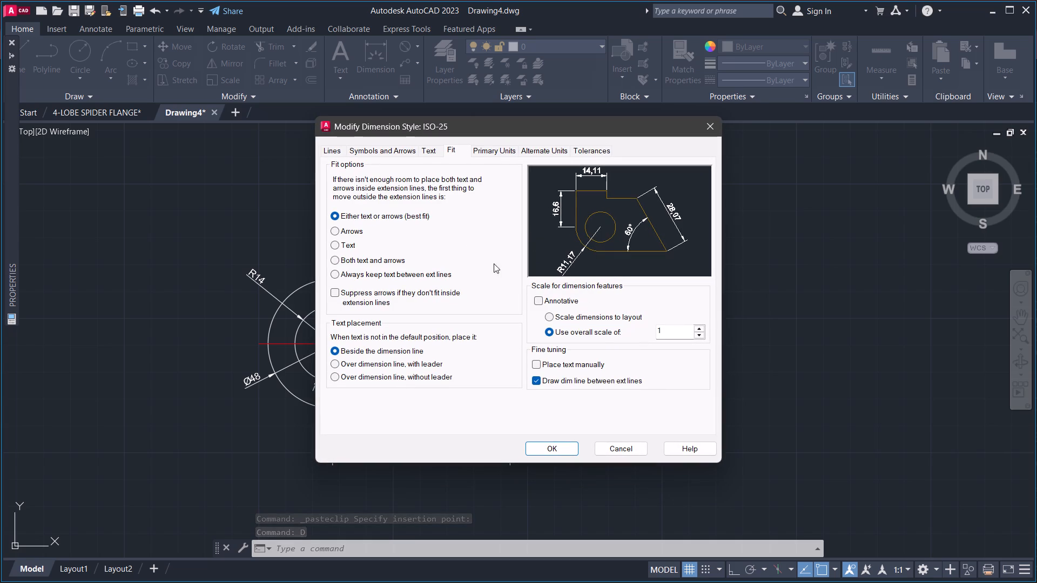
pyautogui.click(498, 153)
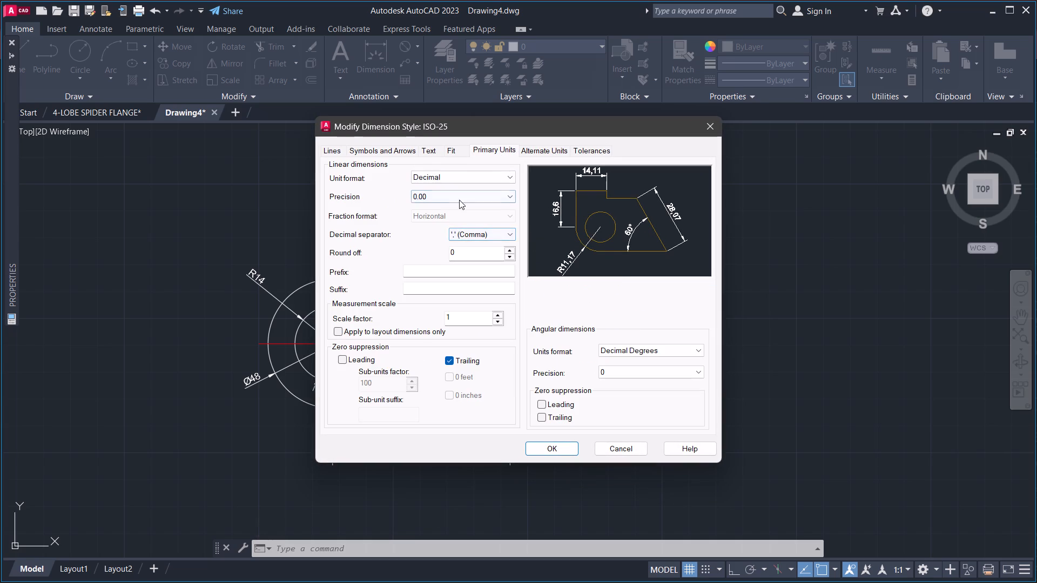
pyautogui.click(459, 200)
pyautogui.click(452, 207)
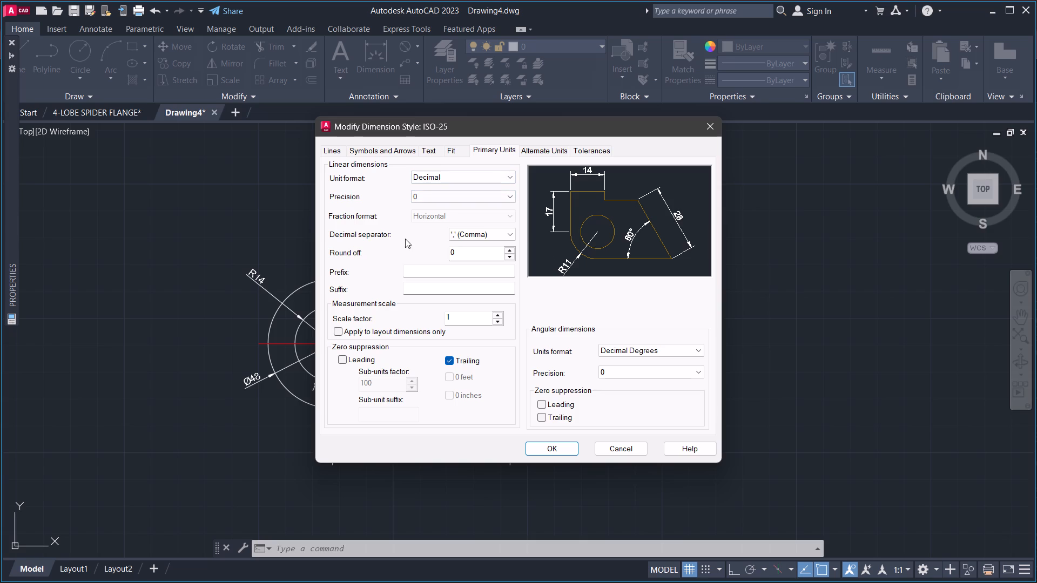
pyautogui.click(545, 448)
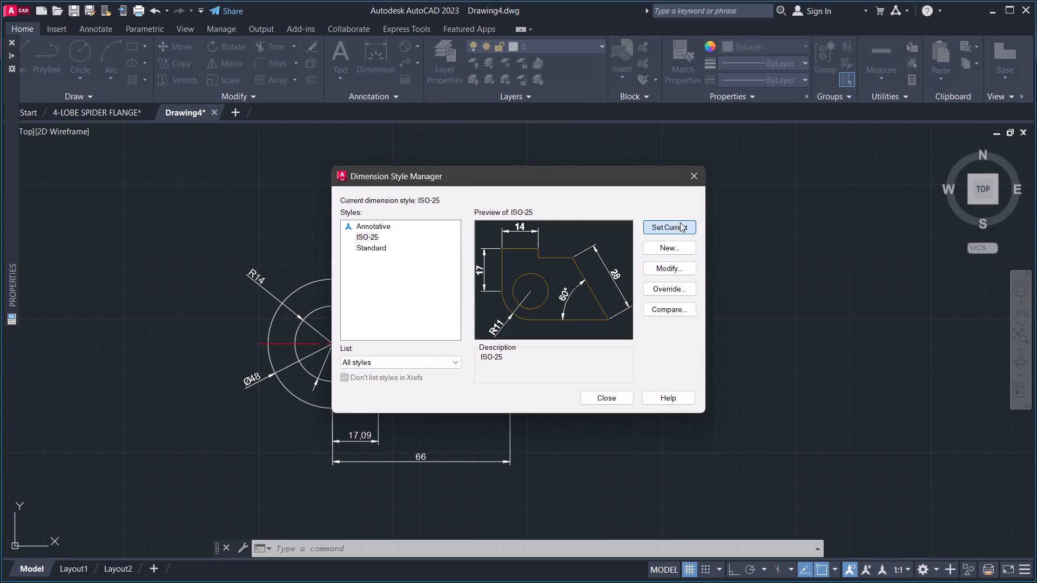
pyautogui.click(680, 222)
pyautogui.click(609, 395)
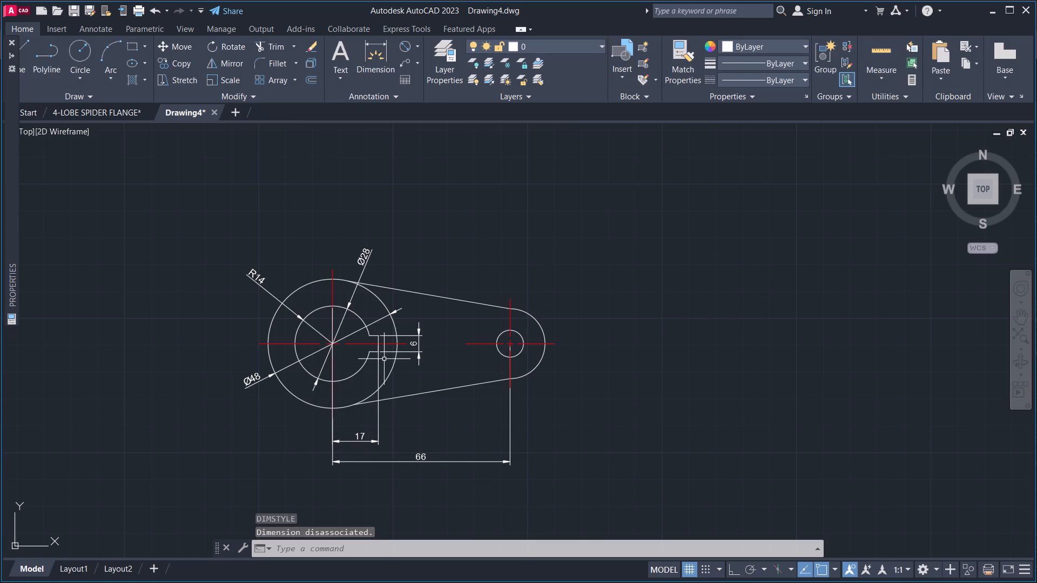
# Compare with the original lever, and move the horizontal keyway dimension's origin from the bore's top to its left quadrant.
pyautogui.scroll(1, 387, 357)
pyautogui.moveTo(354, 394); pyautogui.dragTo(406, 291, button='middle')
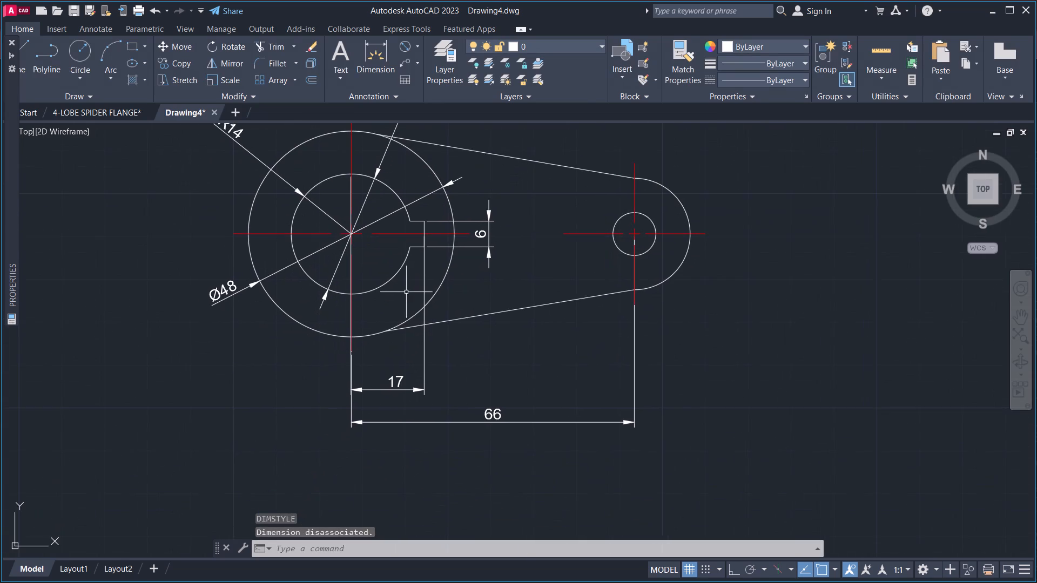
pyautogui.moveTo(386, 381); pyautogui.dragTo(416, 356, button='middle')
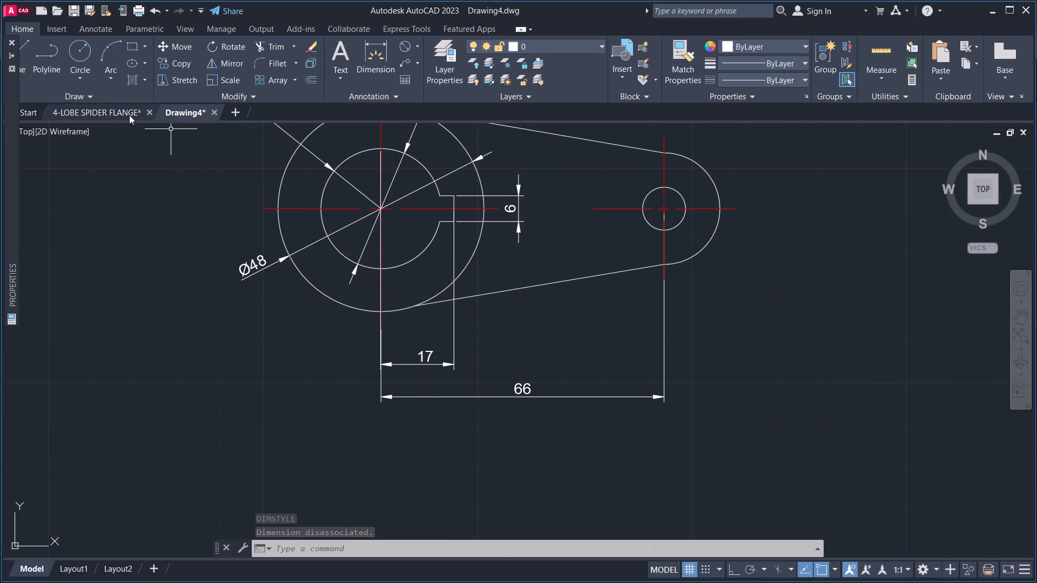
pyautogui.click(126, 116)
pyautogui.scroll(2, 395, 318)
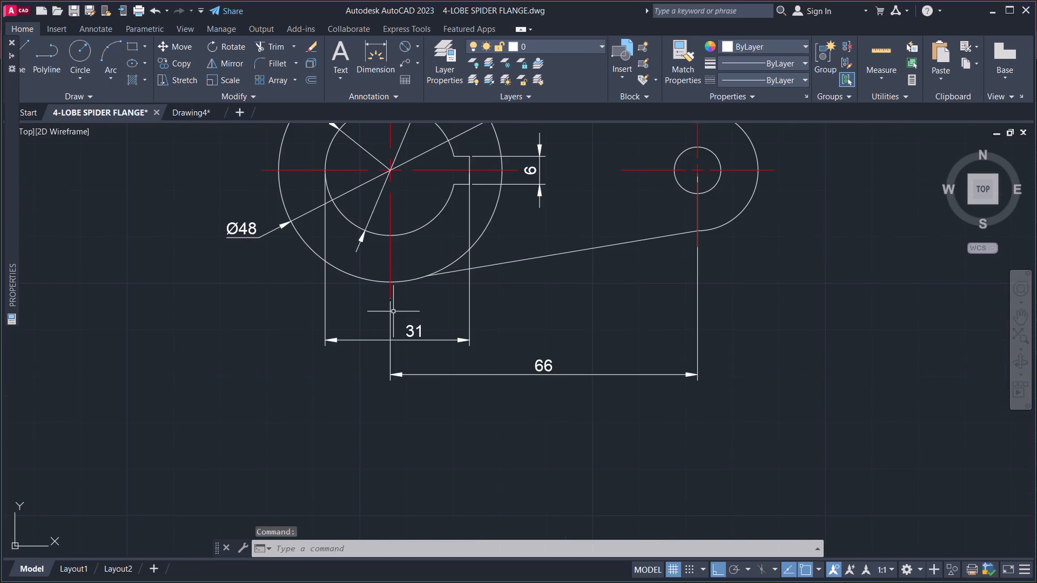
pyautogui.scroll(-2, 393, 311)
pyautogui.click(189, 112)
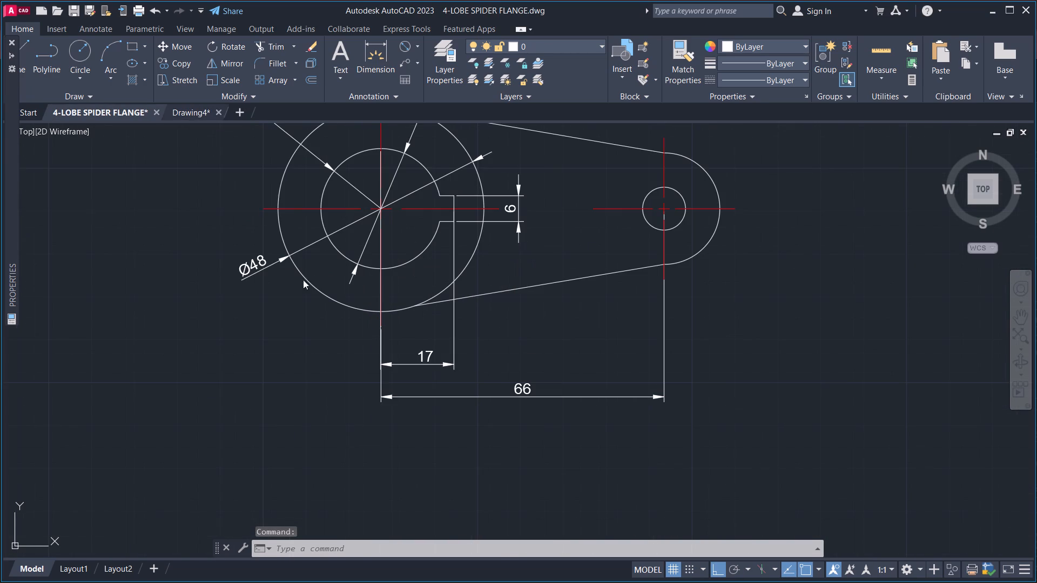
pyautogui.moveTo(425, 369); pyautogui.dragTo(422, 361)
pyautogui.click(399, 324)
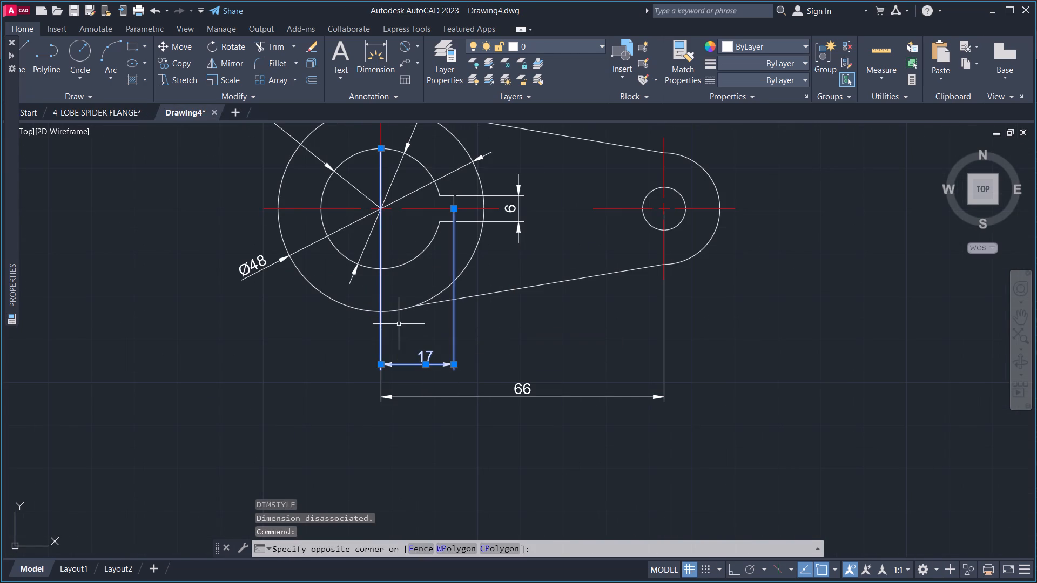
pyautogui.click(383, 148)
pyautogui.click(324, 207)
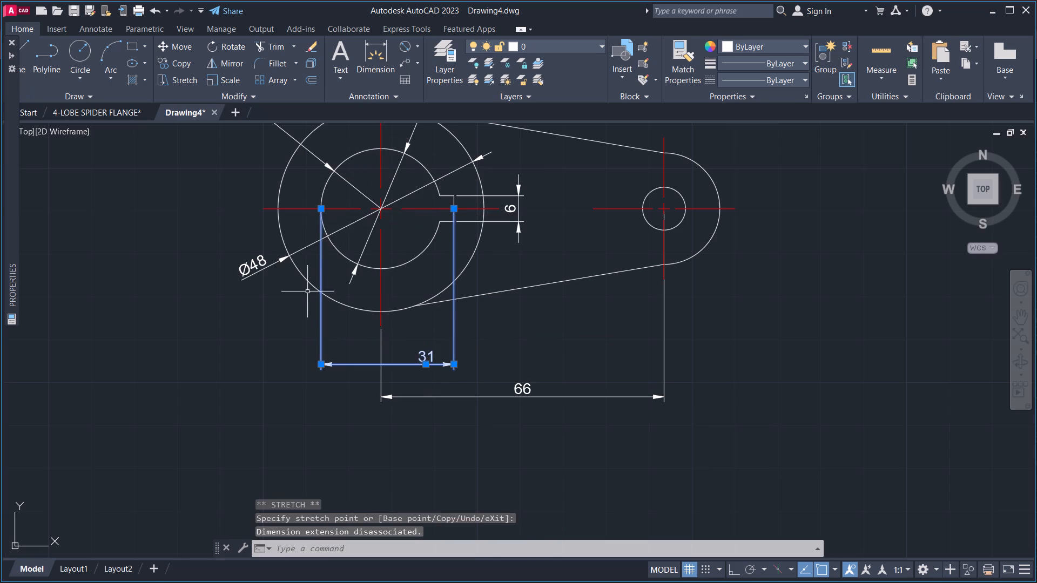
pyautogui.moveTo(309, 311); pyautogui.dragTo(331, 352, button='middle')
pyautogui.press('Escape')
# Shift the horizontal keyway dimension's text slightly left along its dimension line.
pyautogui.moveTo(507, 417); pyautogui.dragTo(494, 374, button='middle')
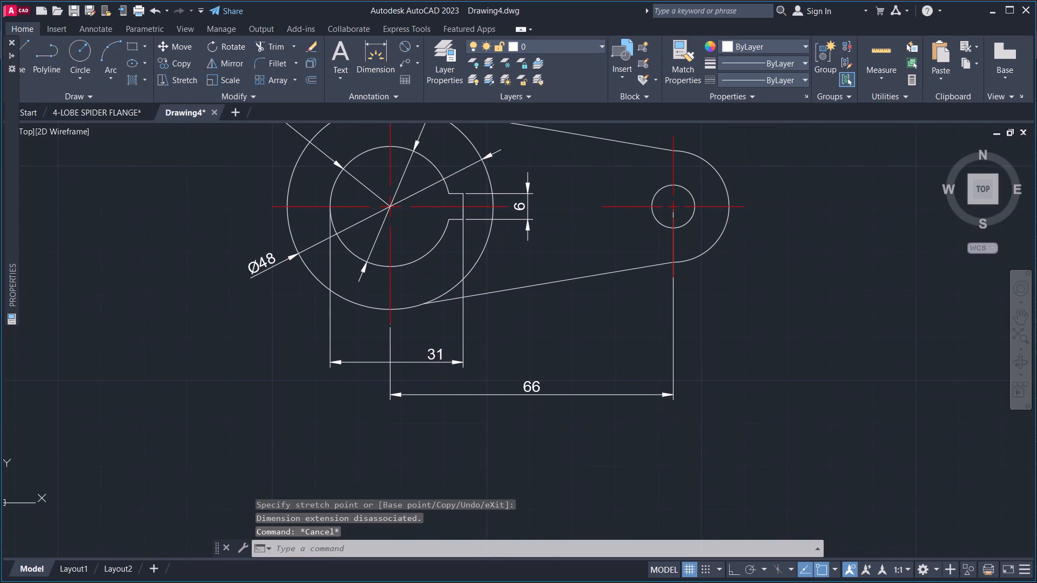
pyautogui.click(432, 357)
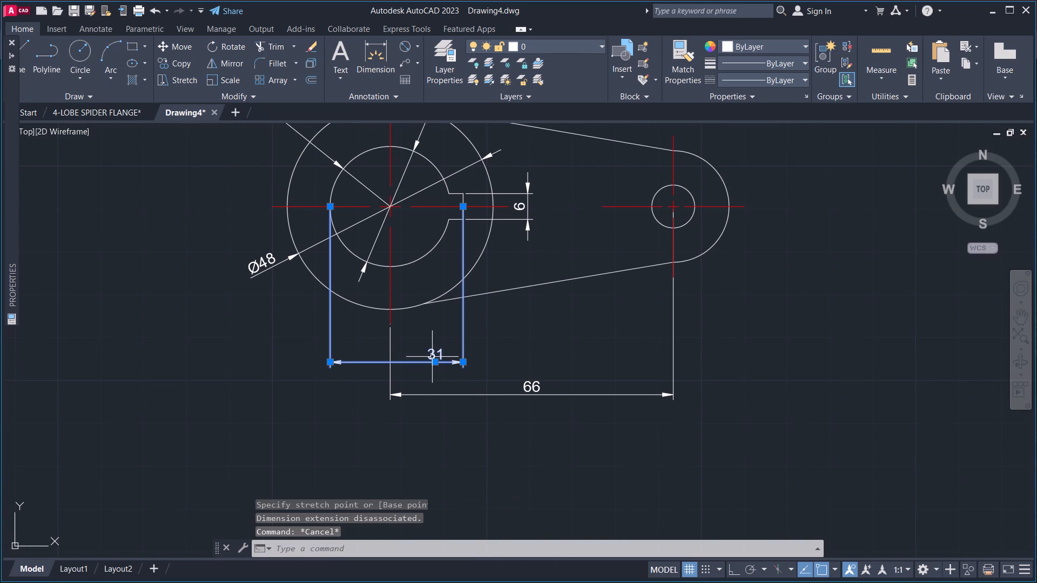
pyautogui.click(434, 363)
pyautogui.click(416, 363)
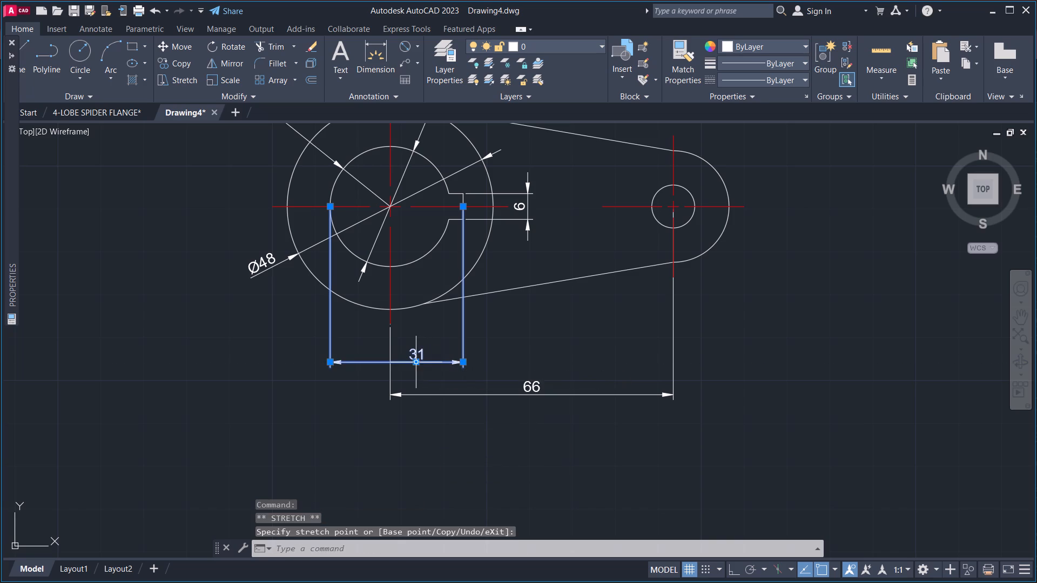
pyautogui.press('Escape')
pyautogui.press('Escape')
# Save the keyed lever drawing in the WFH V folder as SINGLE ARM CRANK LEVER WITH KEYWAY.
pyautogui.scroll(-1, 505, 313)
pyautogui.moveTo(508, 310); pyautogui.dragTo(469, 324, button='middle')
pyautogui.moveTo(501, 352); pyautogui.dragTo(477, 368, button='middle')
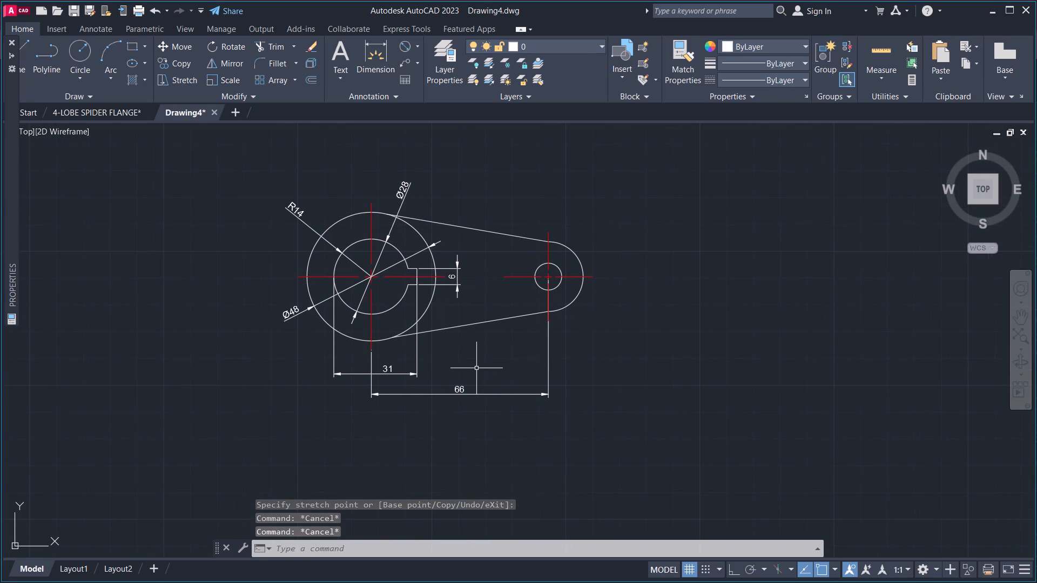
pyautogui.hotkey('ctrl', 's')
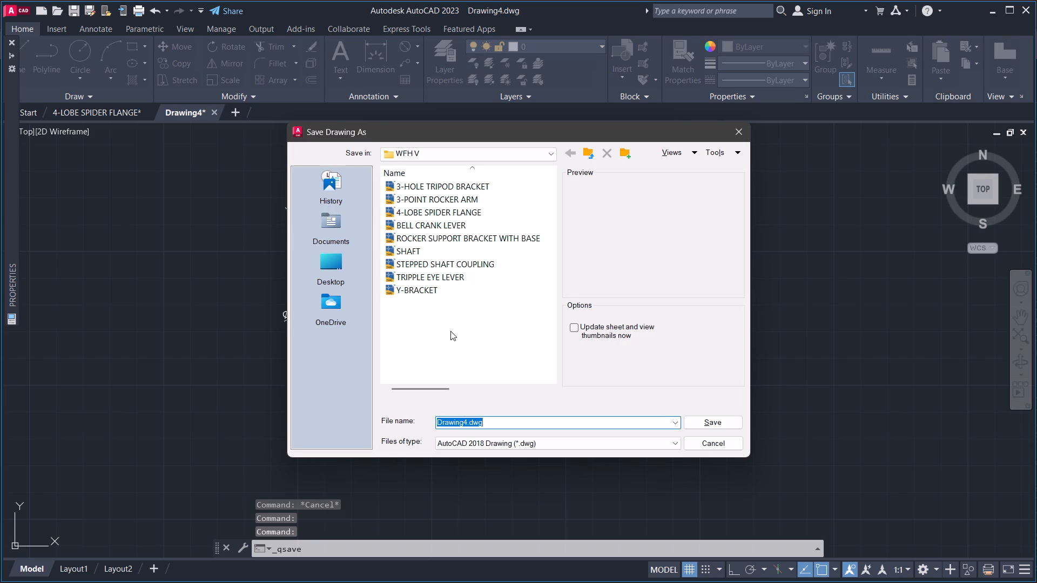
pyautogui.press('BackSpace')
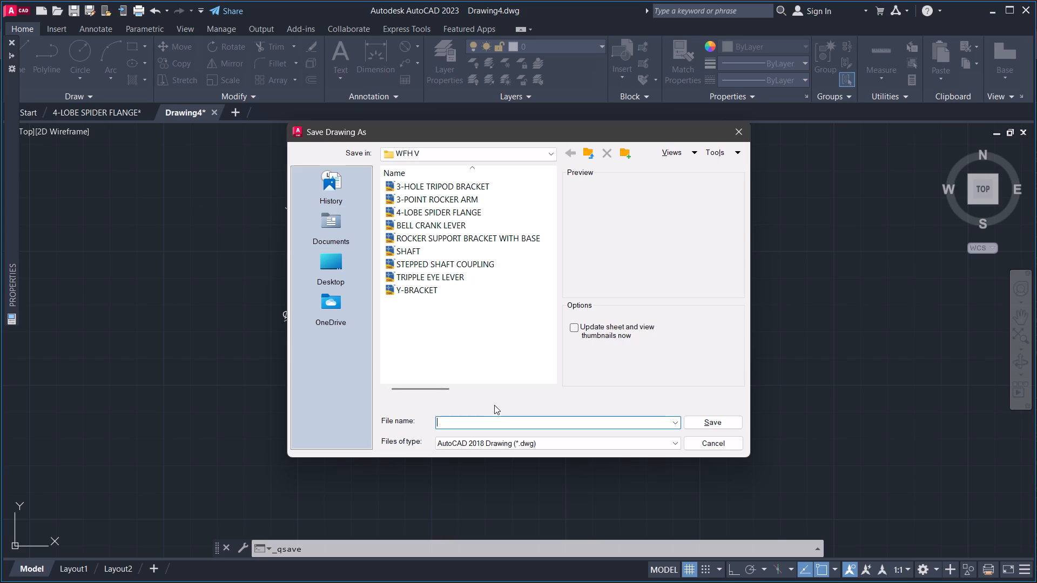
pyautogui.write('SINGLE')
pyautogui.press('space')
pyautogui.write('ARM')
pyautogui.press('space')
pyautogui.write('CRANK LEVER')
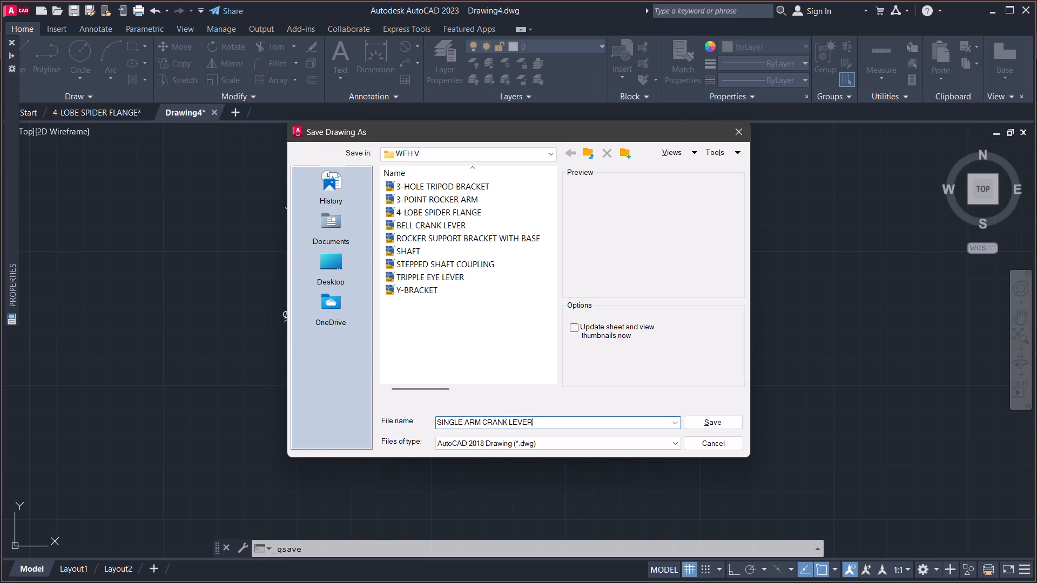
pyautogui.press('space')
pyautogui.write('WITH KE')
pyautogui.write('YWAY')
pyautogui.click(706, 425)
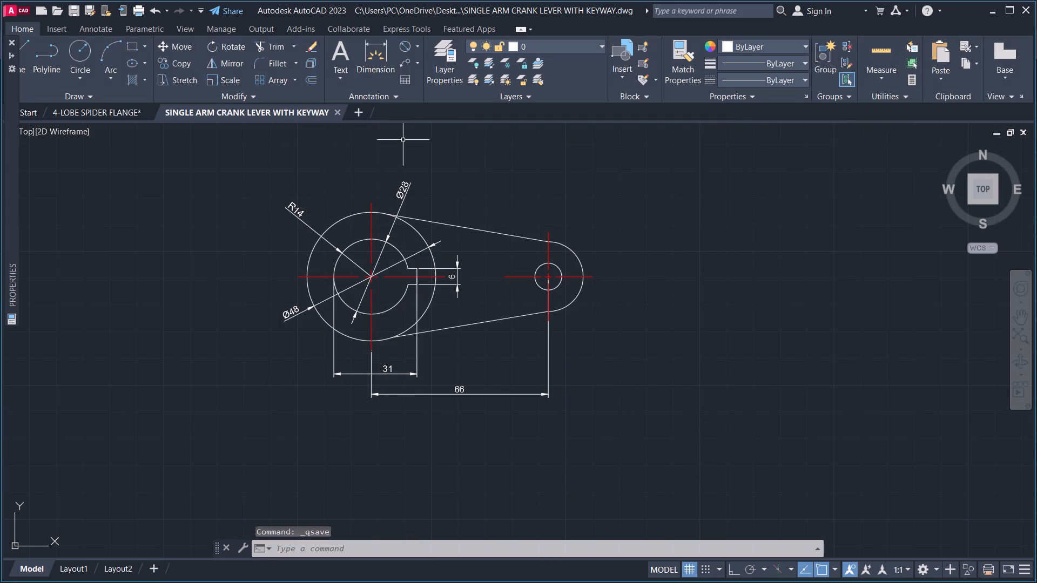
# Set up a DWG To PDF.pc3 plot with a window around the whole dimensioned lever, landscape orientation and the plot centred.
pyautogui.write('PLOT')
pyautogui.press('space')
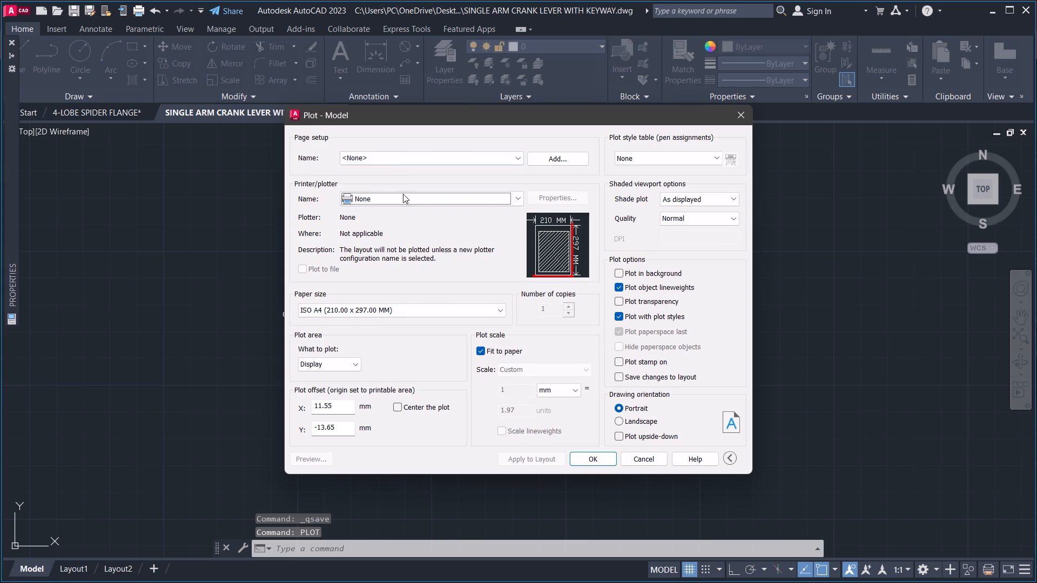
pyautogui.click(398, 204)
pyautogui.click(378, 368)
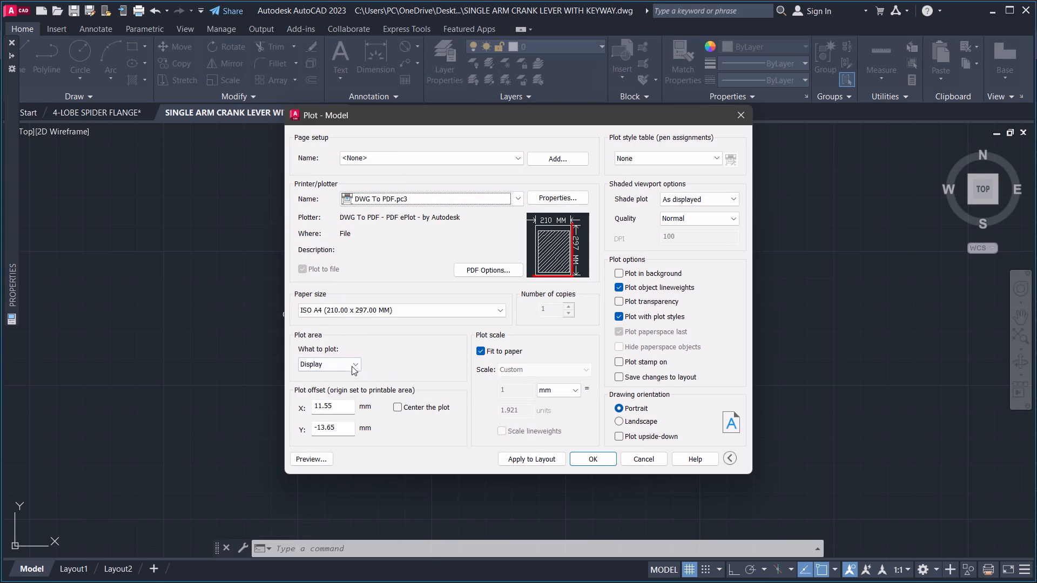
pyautogui.click(352, 364)
pyautogui.click(340, 400)
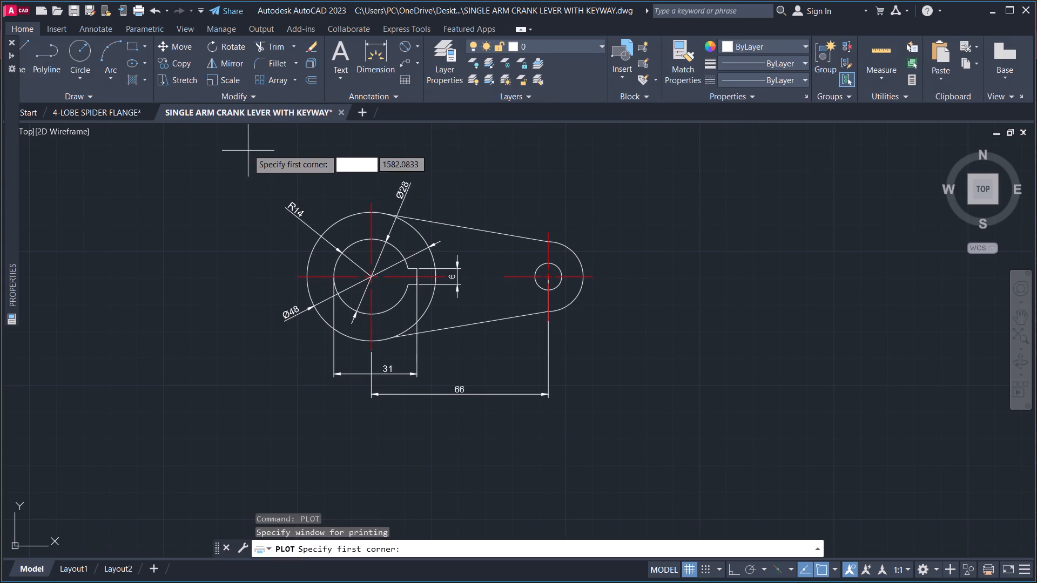
pyautogui.click(217, 142)
pyautogui.click(651, 429)
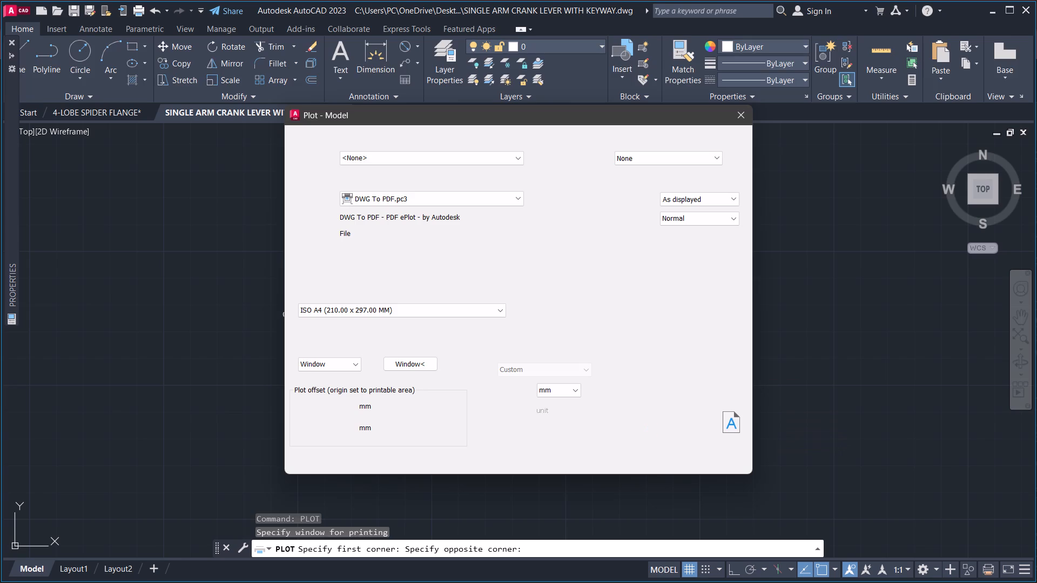
pyautogui.click(630, 424)
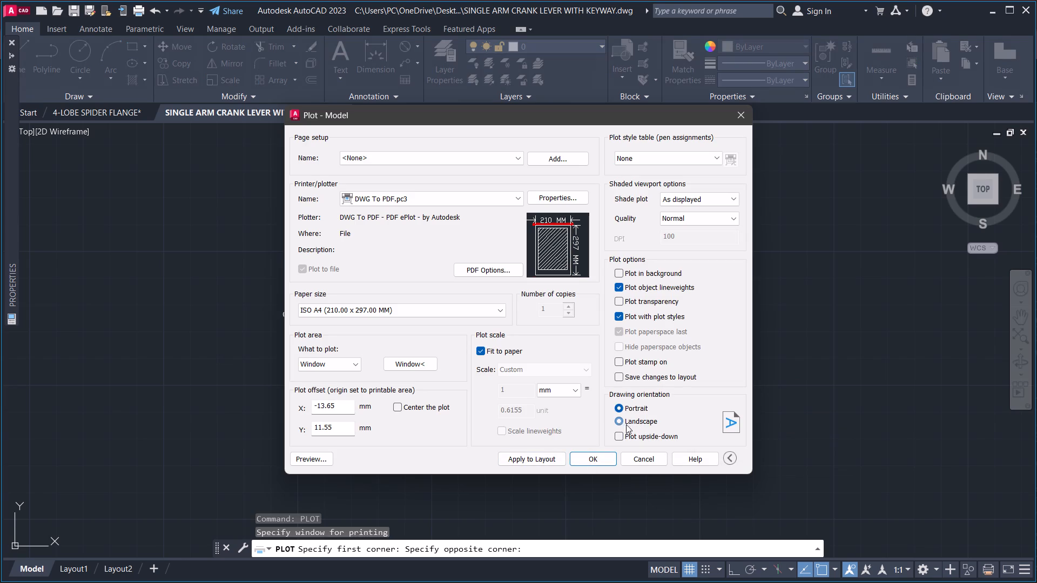
pyautogui.click(396, 405)
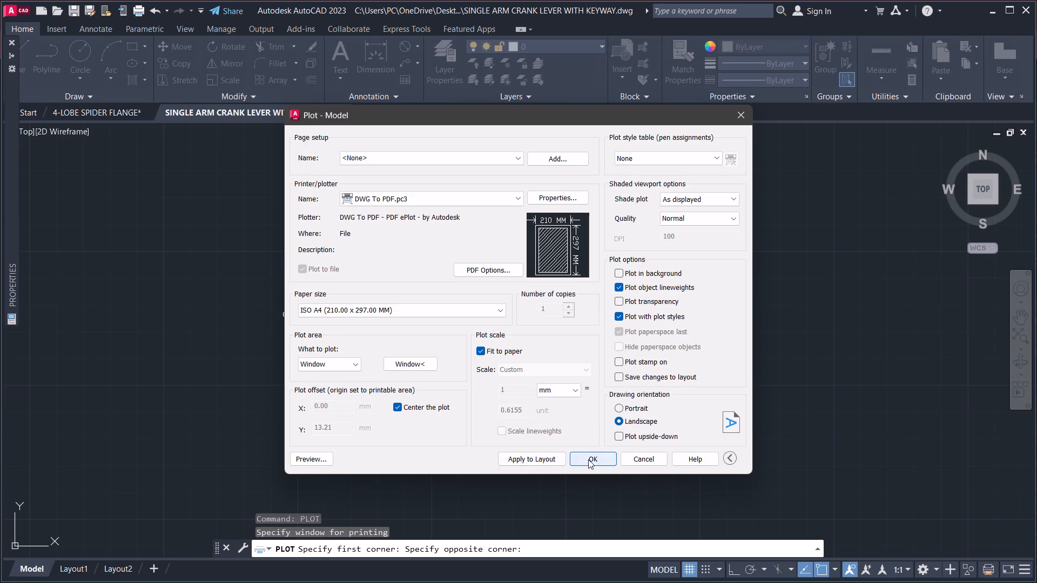
# Plot the lever to SINGLE ARM CRANK LEVER WITH KEYWAY-Model.pdf in the WFH V folder, and close the PDF after viewing it.
pyautogui.click(588, 459)
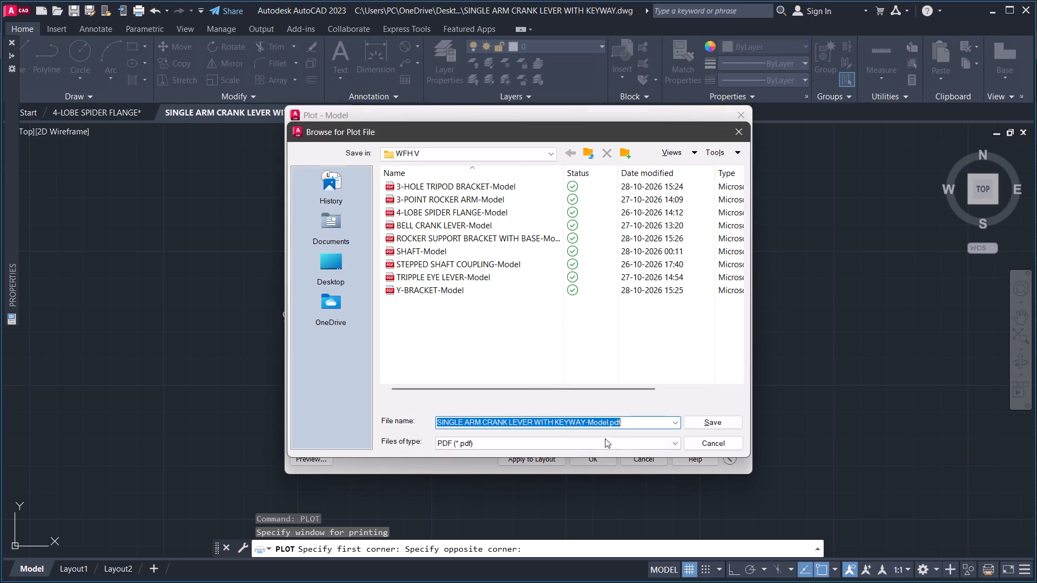
pyautogui.click(701, 422)
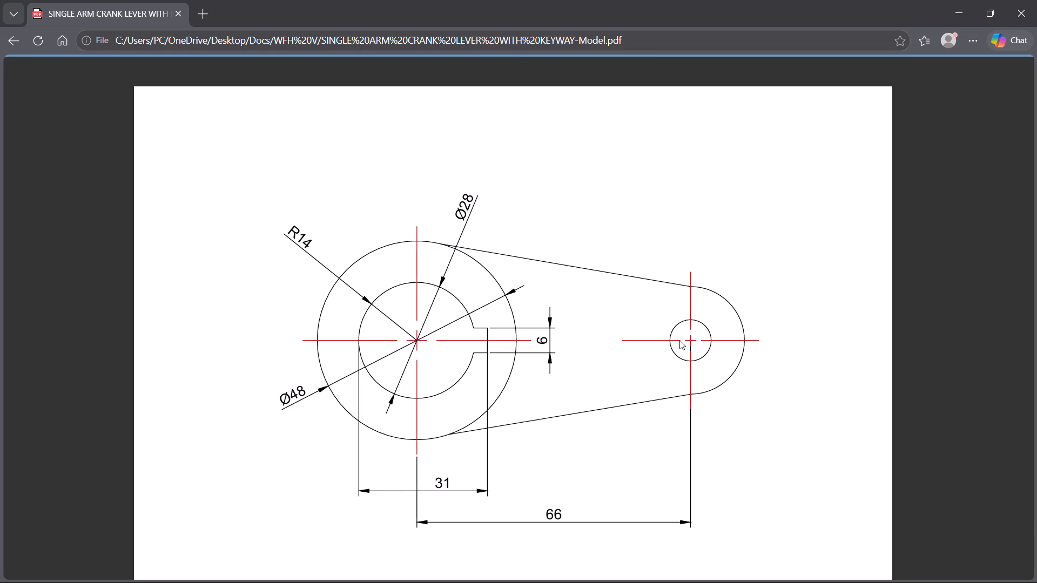
pyautogui.click(176, 16)
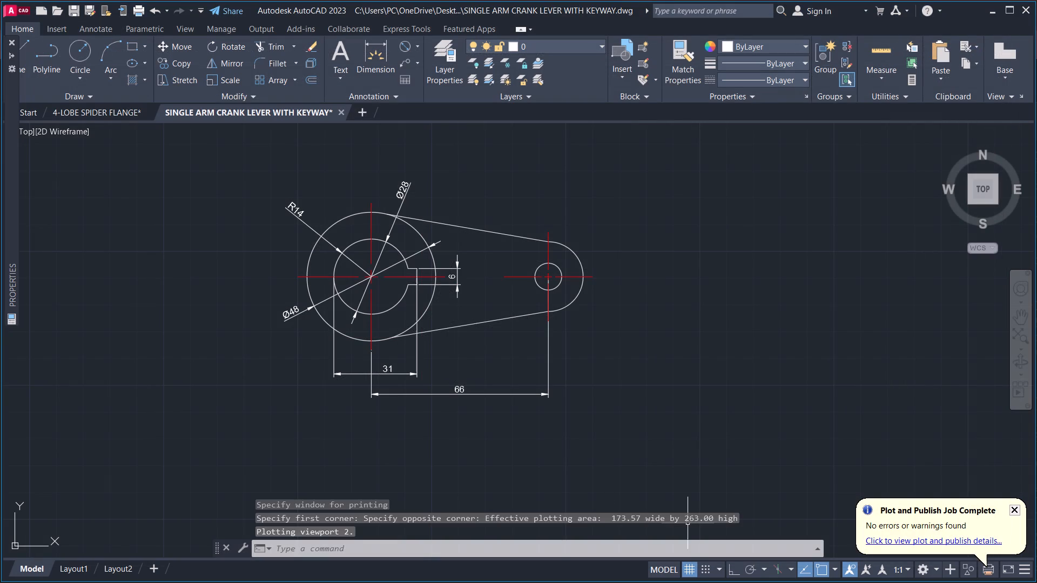
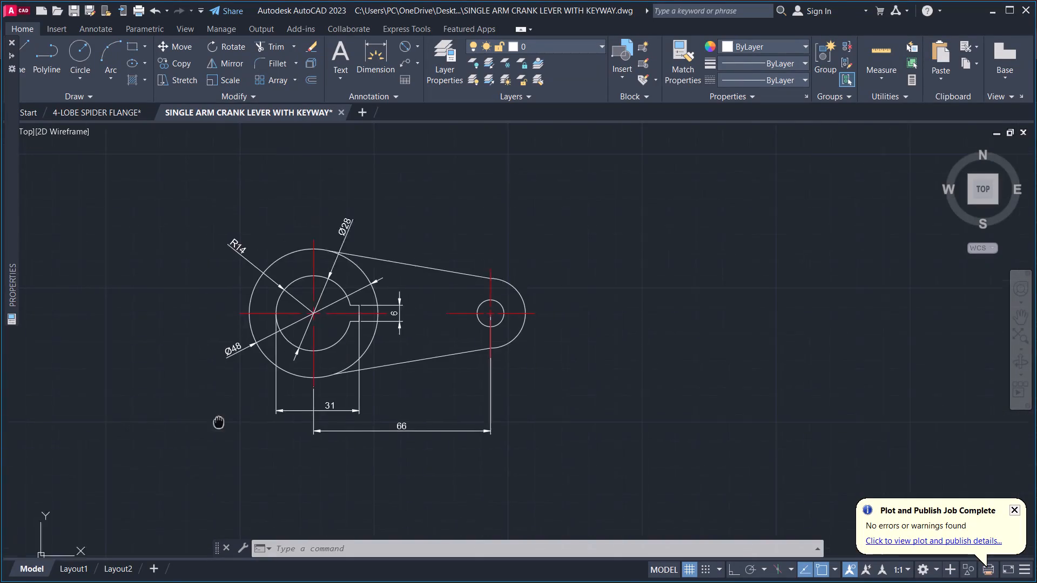
# Look over the dimensioned crank lever and dismiss the plot and publish job notification.
pyautogui.scroll(1, 555, 397)
pyautogui.moveTo(525, 423); pyautogui.dragTo(389, 399, button='middle')
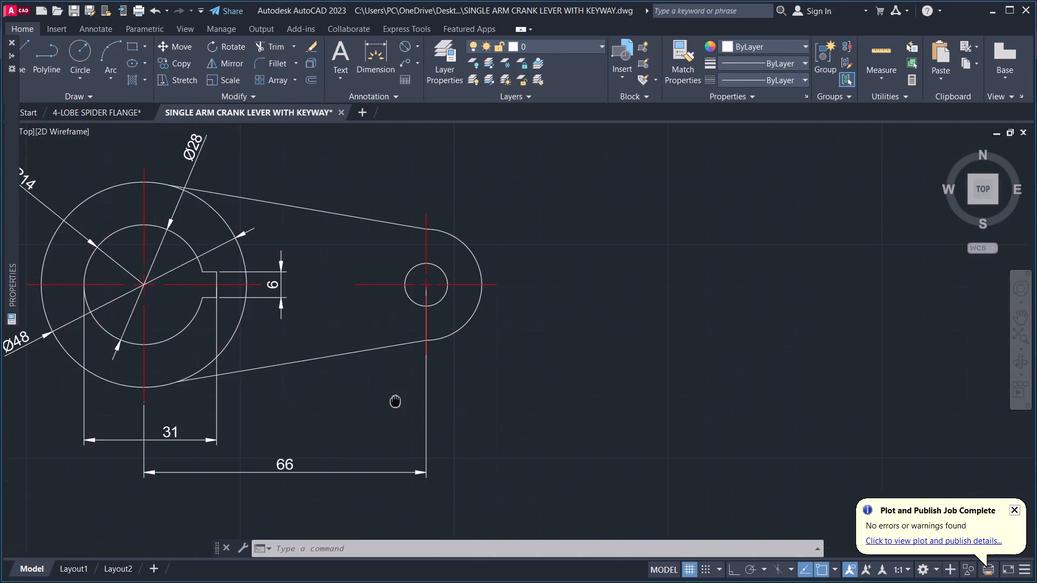
pyautogui.moveTo(389, 399); pyautogui.dragTo(389, 398, button='middle')
pyautogui.scroll(-2, 424, 394)
pyautogui.moveTo(516, 414); pyautogui.dragTo(557, 390, button='middle')
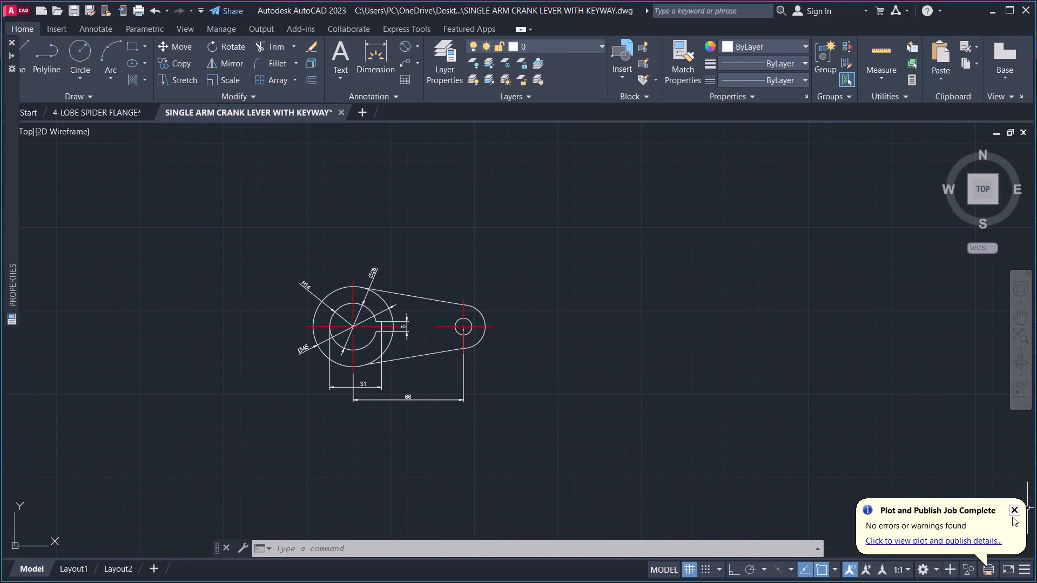
pyautogui.click(1012, 513)
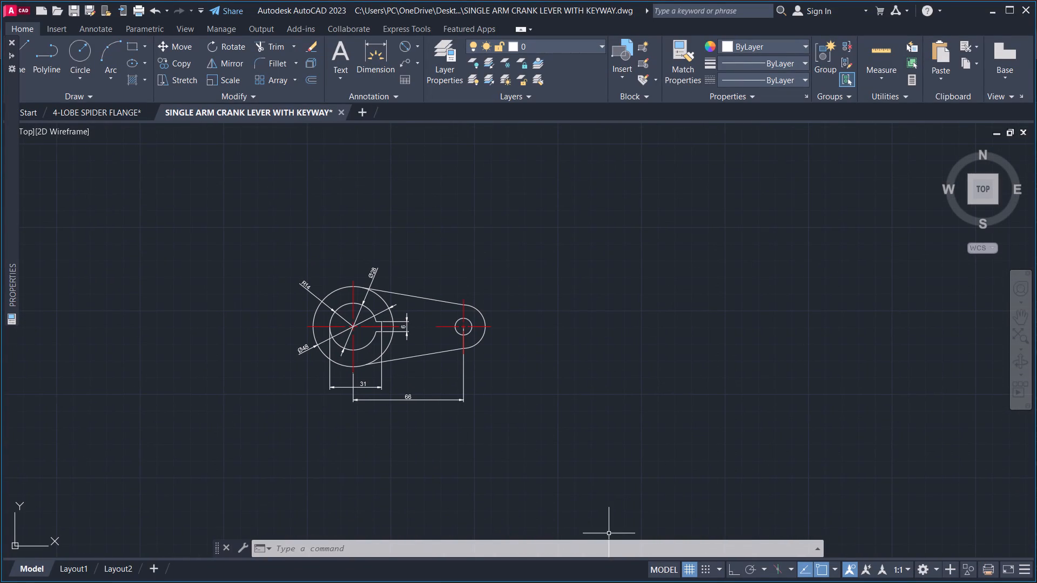